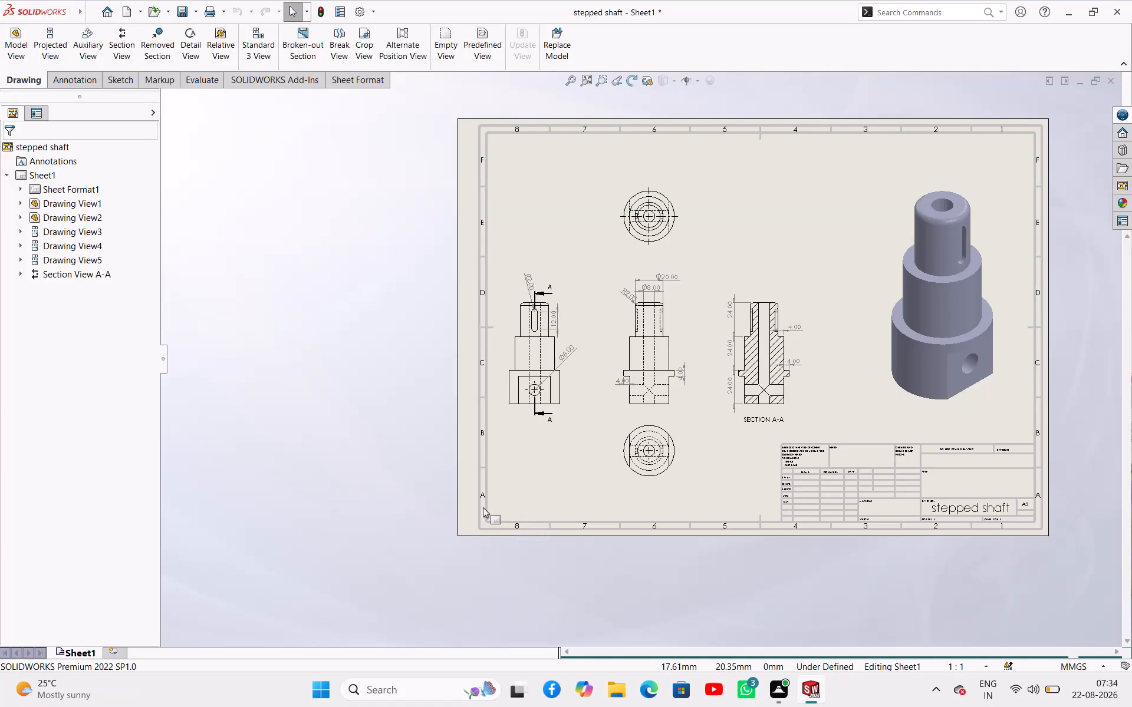
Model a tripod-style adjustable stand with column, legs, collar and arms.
Create a new part document.
{"action": "key", "text": "ctrl+n"}
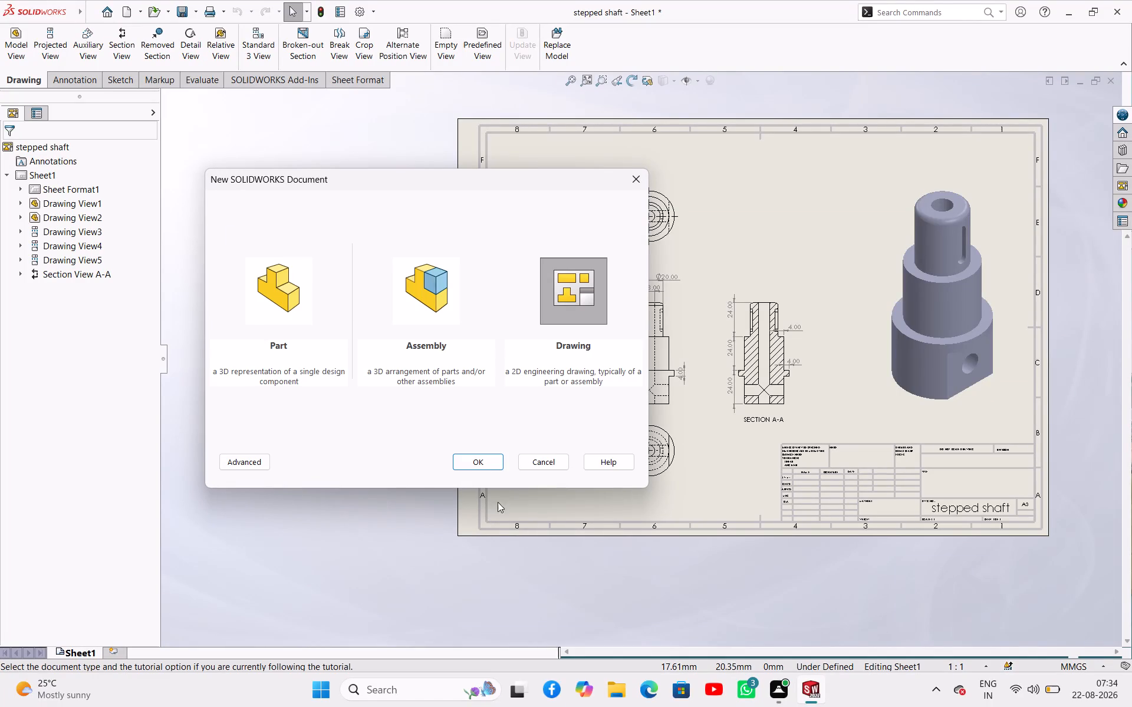
{"action": "left_click", "coordinate": [259, 300]}
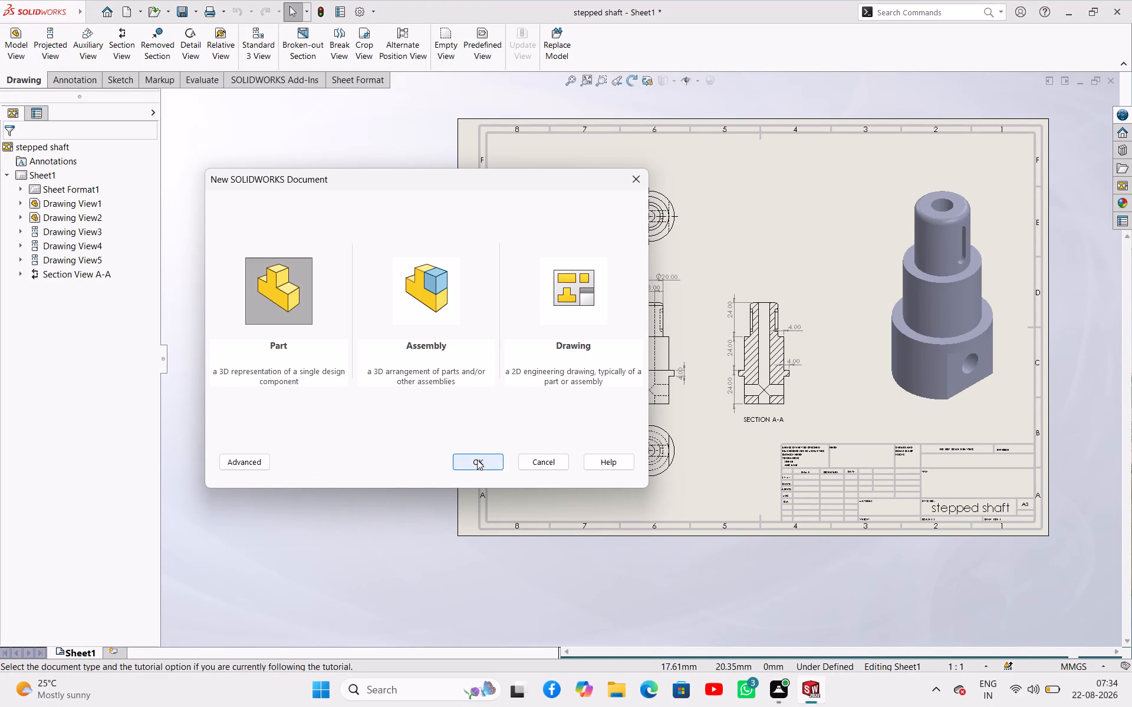
{"action": "left_click", "coordinate": [477, 460]}
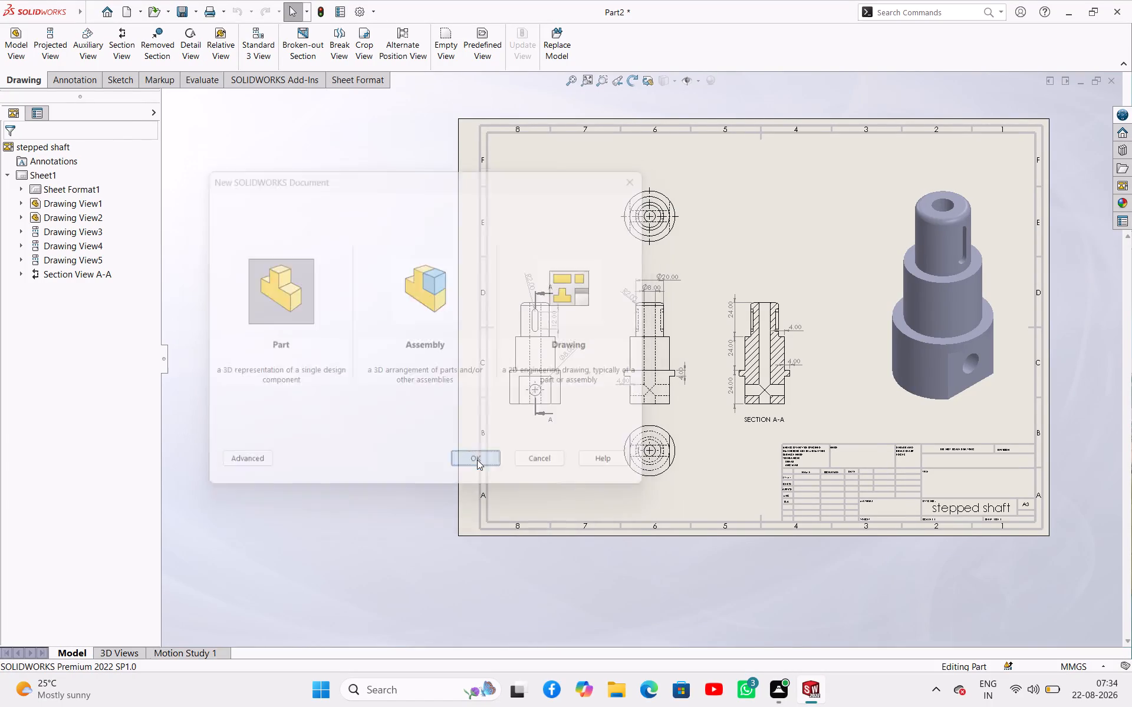
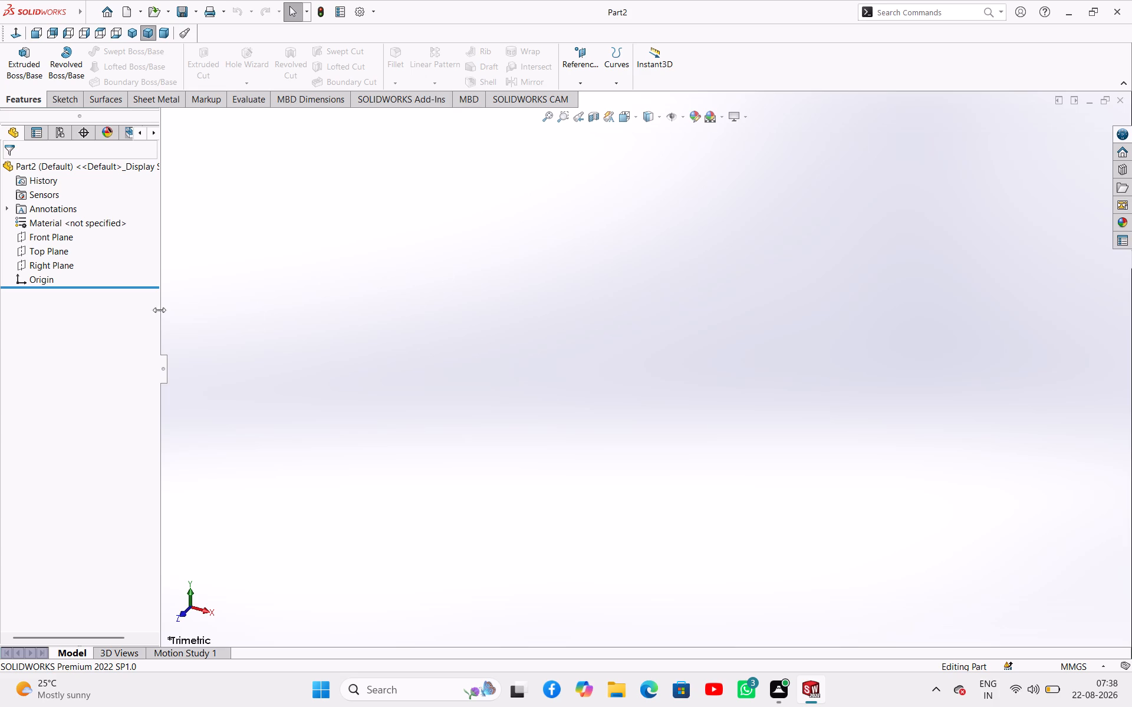
Sketch a circle of about 23.5 mm radius on the Top Plane, centred on the origin.
{"action": "left_click", "coordinate": [42, 253]}
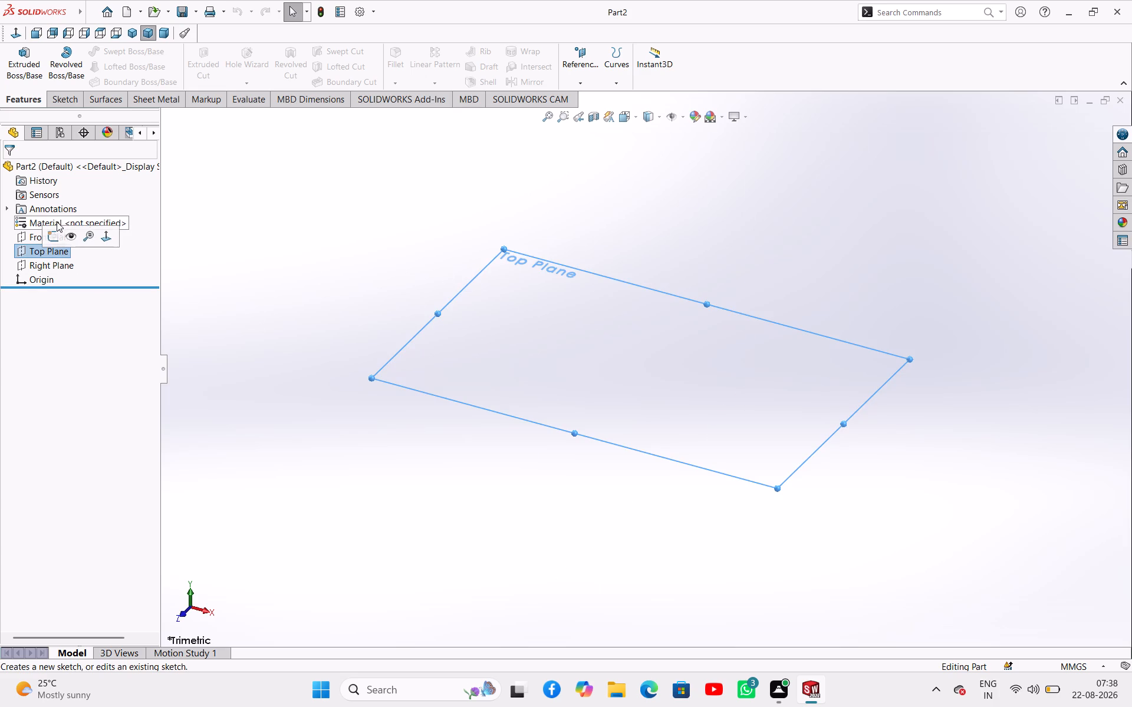
{"action": "left_click", "coordinate": [50, 231]}
{"action": "left_click", "coordinate": [256, 285]}
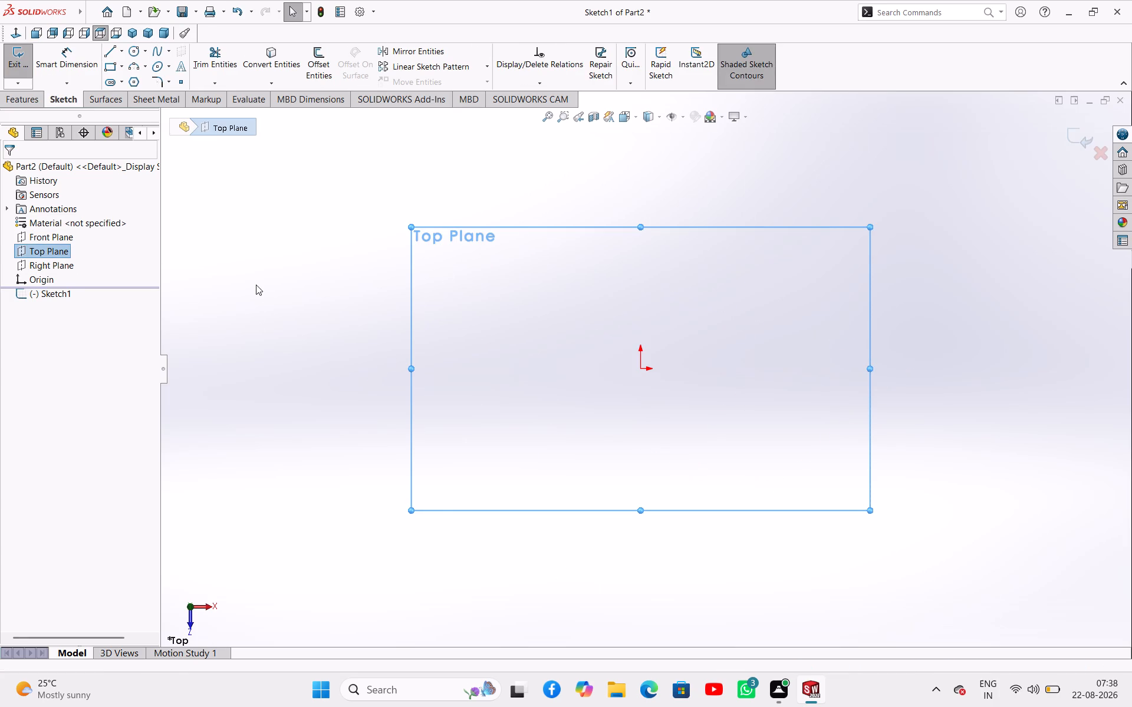
{"action": "left_click", "coordinate": [127, 51]}
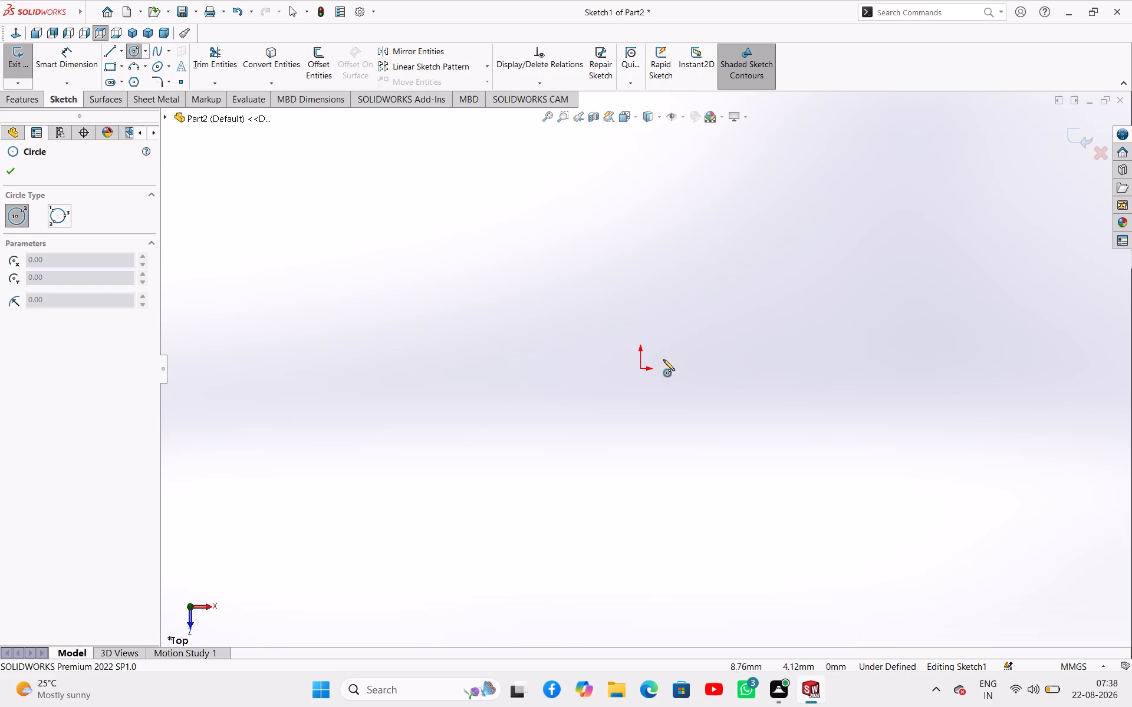
{"action": "left_click", "coordinate": [643, 367]}
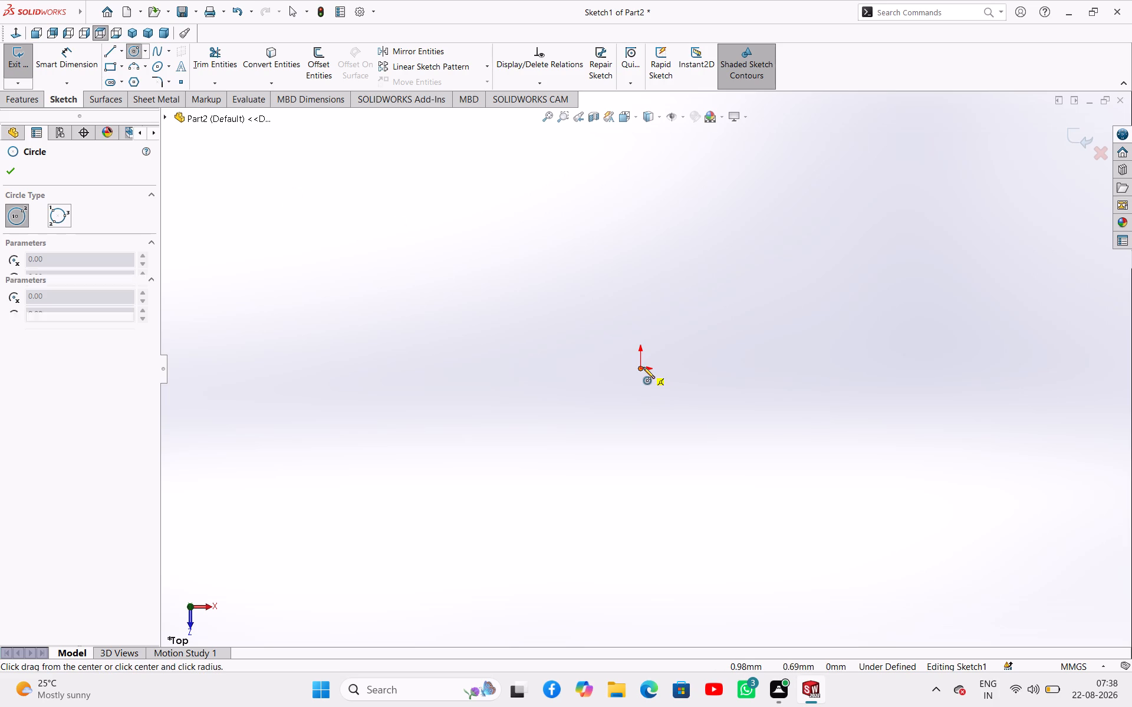
{"action": "left_click", "coordinate": [693, 399]}
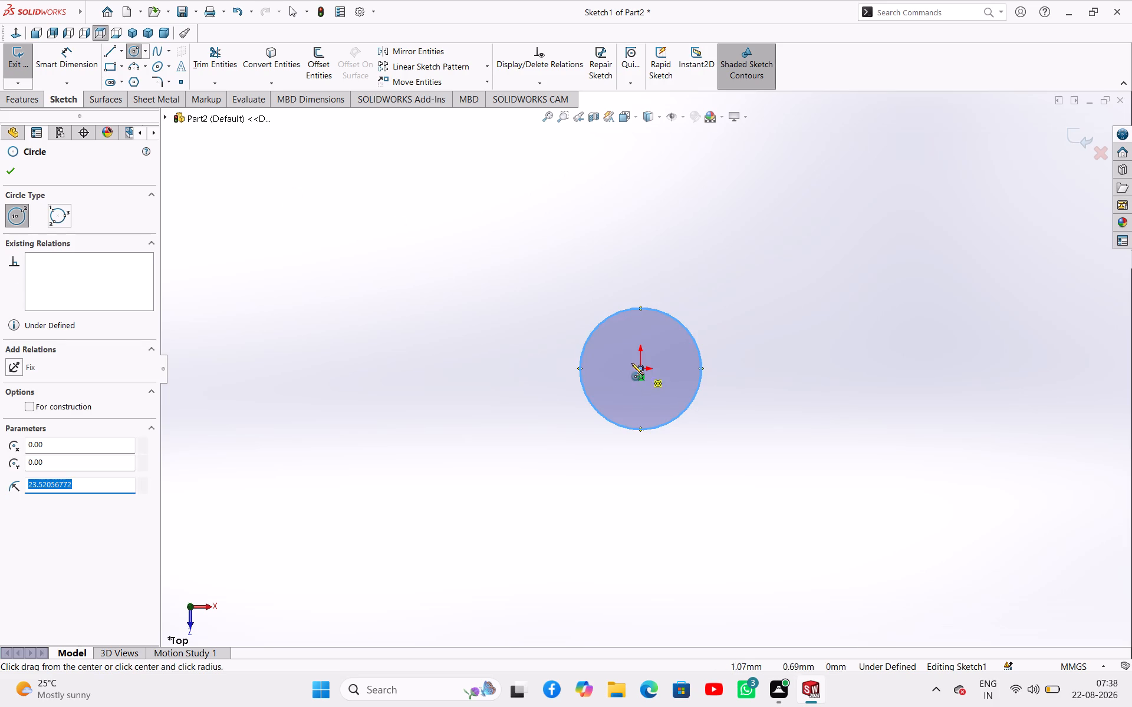
{"action": "right_click", "coordinate": [213, 300]}
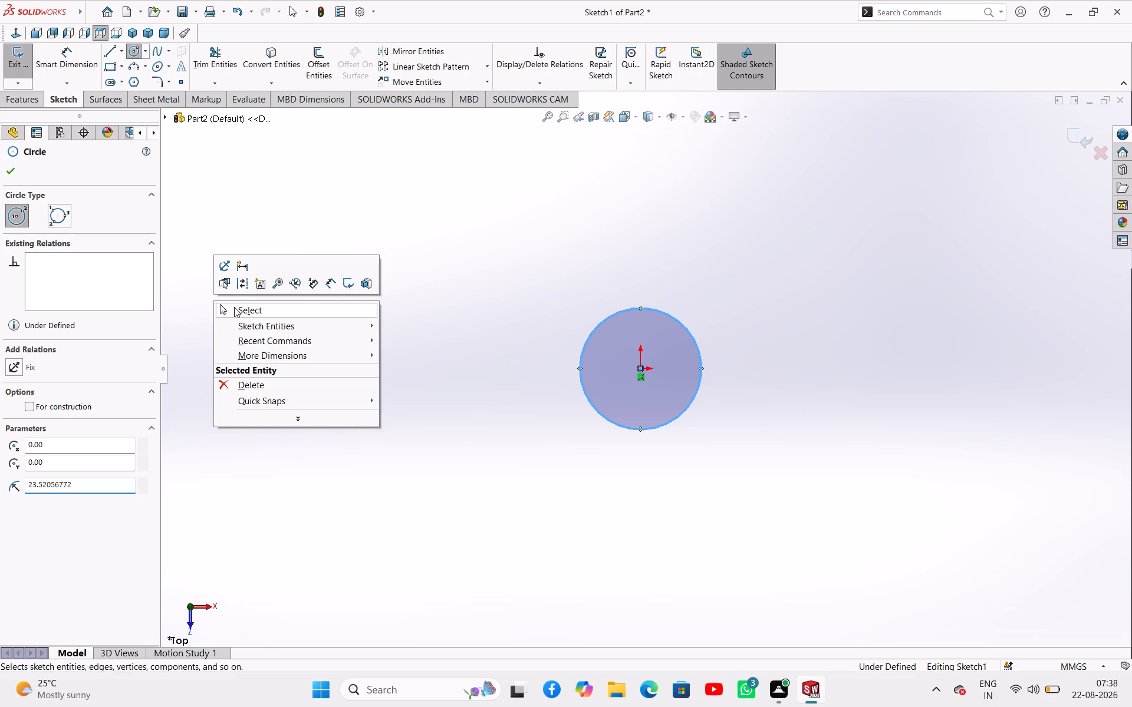
{"action": "left_click", "coordinate": [243, 315]}
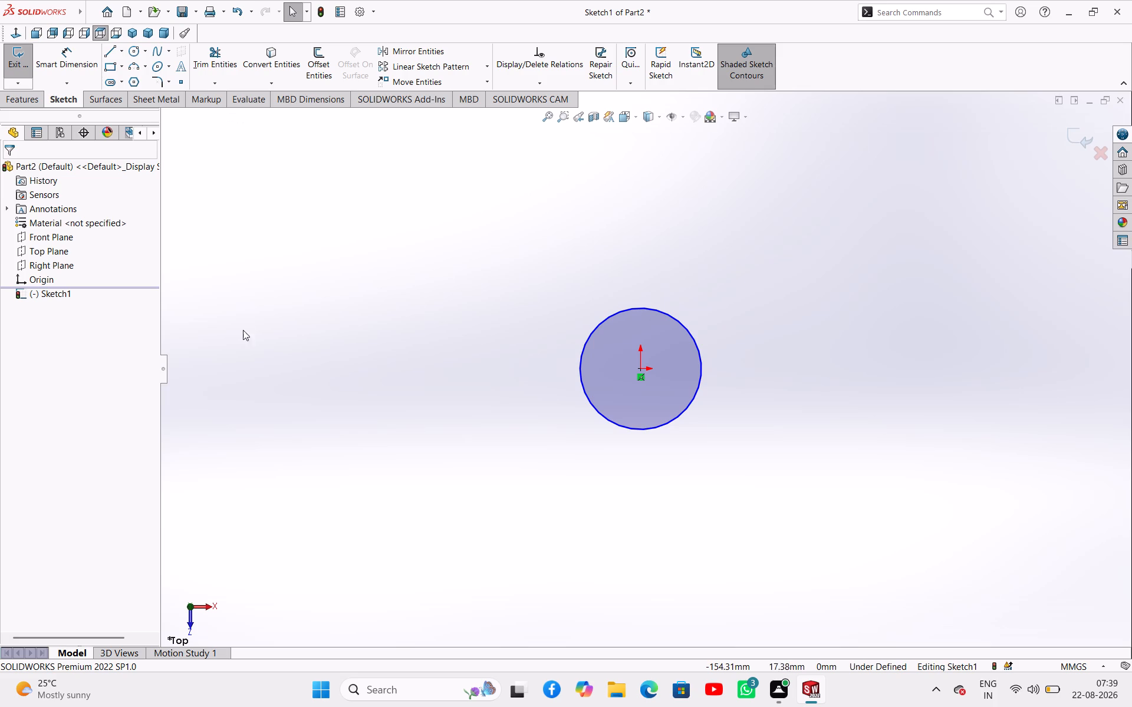
Dimension the circle's diameter as 40 mm and exit the sketch.
{"action": "right_click_drag", "start_coordinate": [244, 346], "coordinate": [266, 275]}
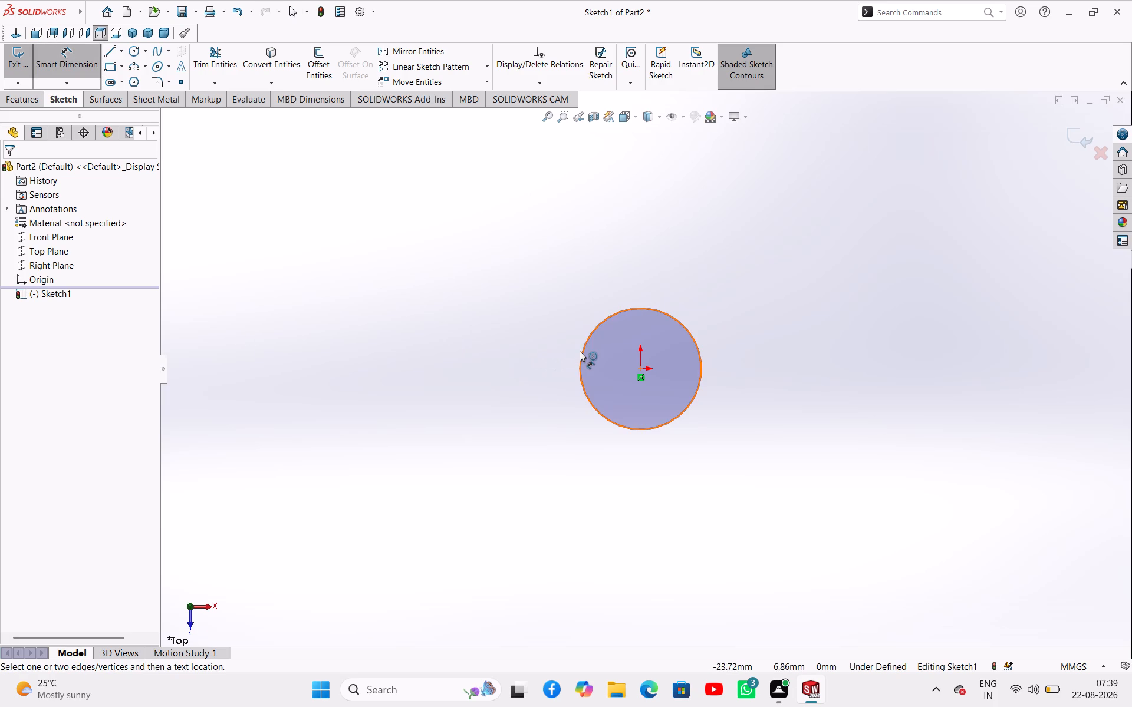
{"action": "left_click", "coordinate": [581, 351]}
{"action": "left_click", "coordinate": [517, 363]}
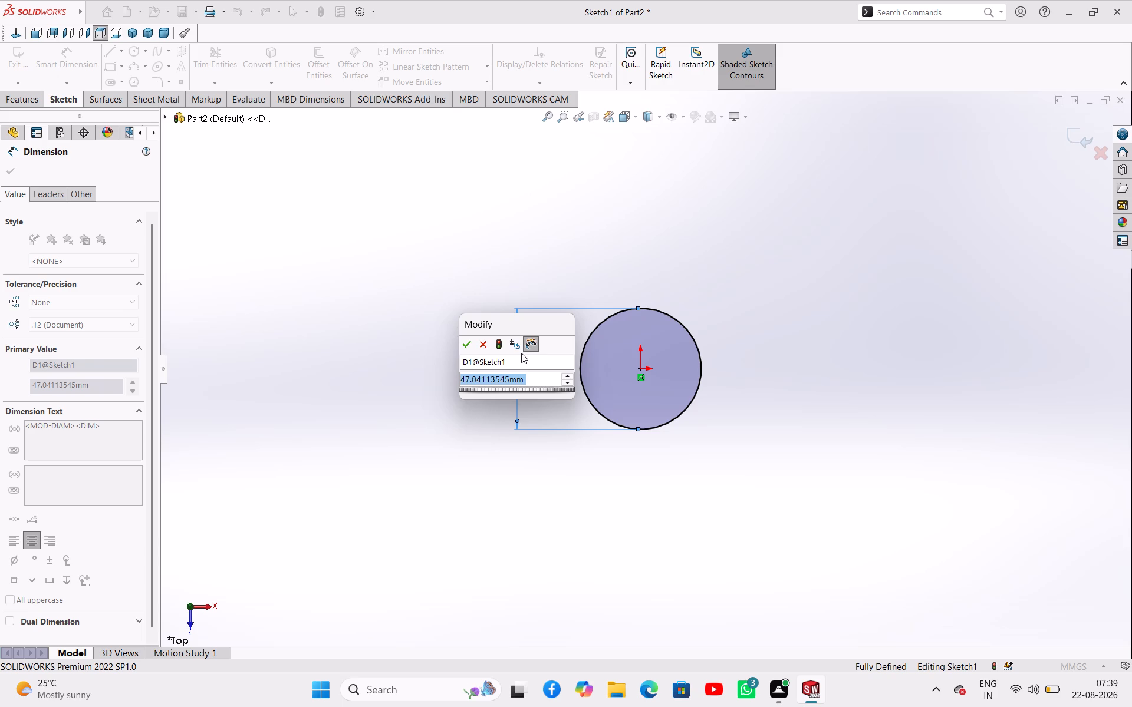
{"action": "type", "text": "40"}
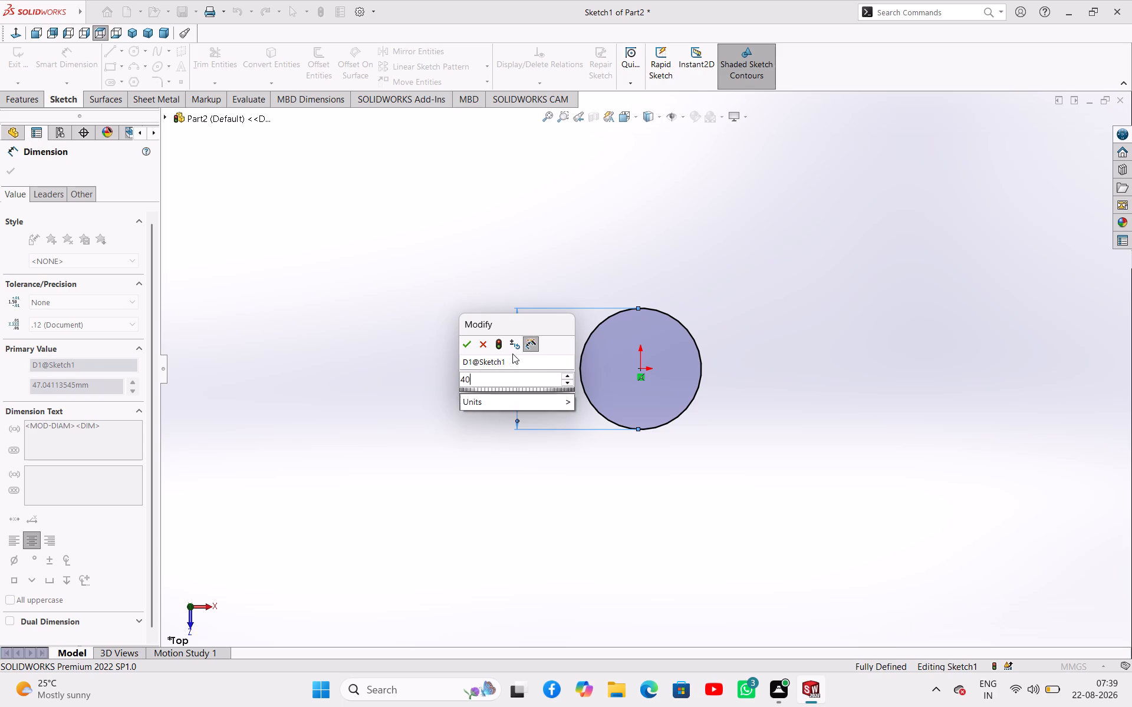
{"action": "key", "text": "Return"}
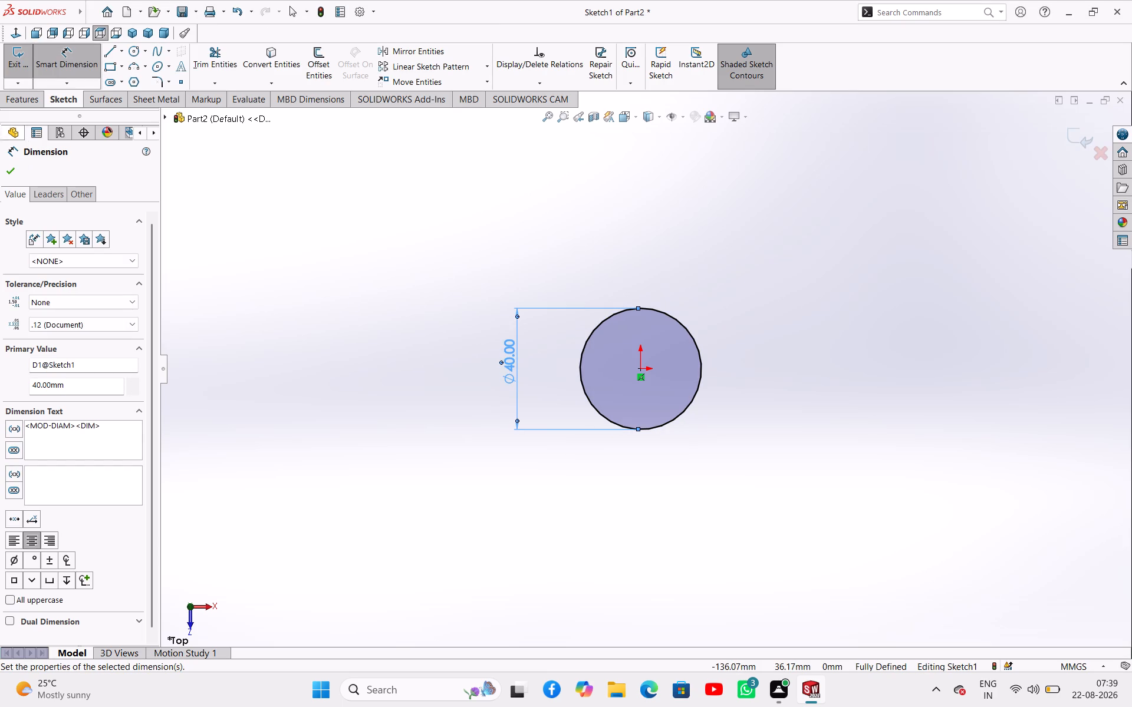
{"action": "left_click", "coordinate": [24, 69]}
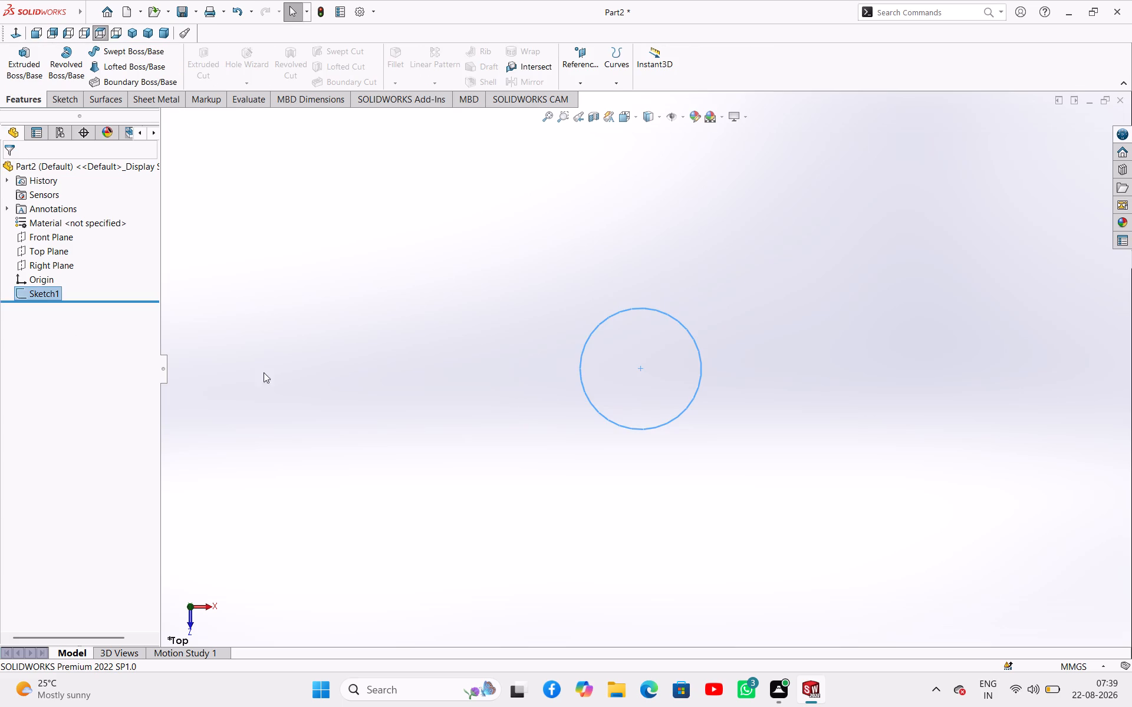
Extrude the 40 mm circle as a blind boss 150 mm deep to form the main shaft body.
{"action": "scroll", "coordinate": [284, 368], "scroll_direction": "up", "scroll_amount": 2}
{"action": "left_click", "coordinate": [37, 70]}
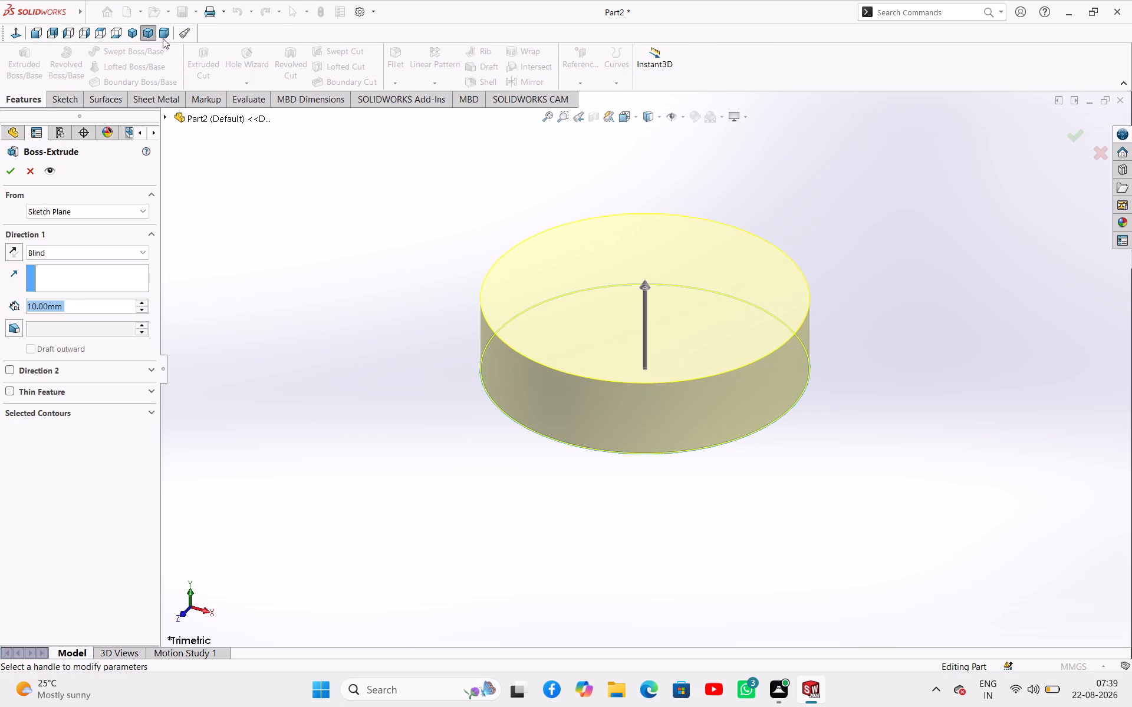
{"action": "left_click", "coordinate": [133, 34]}
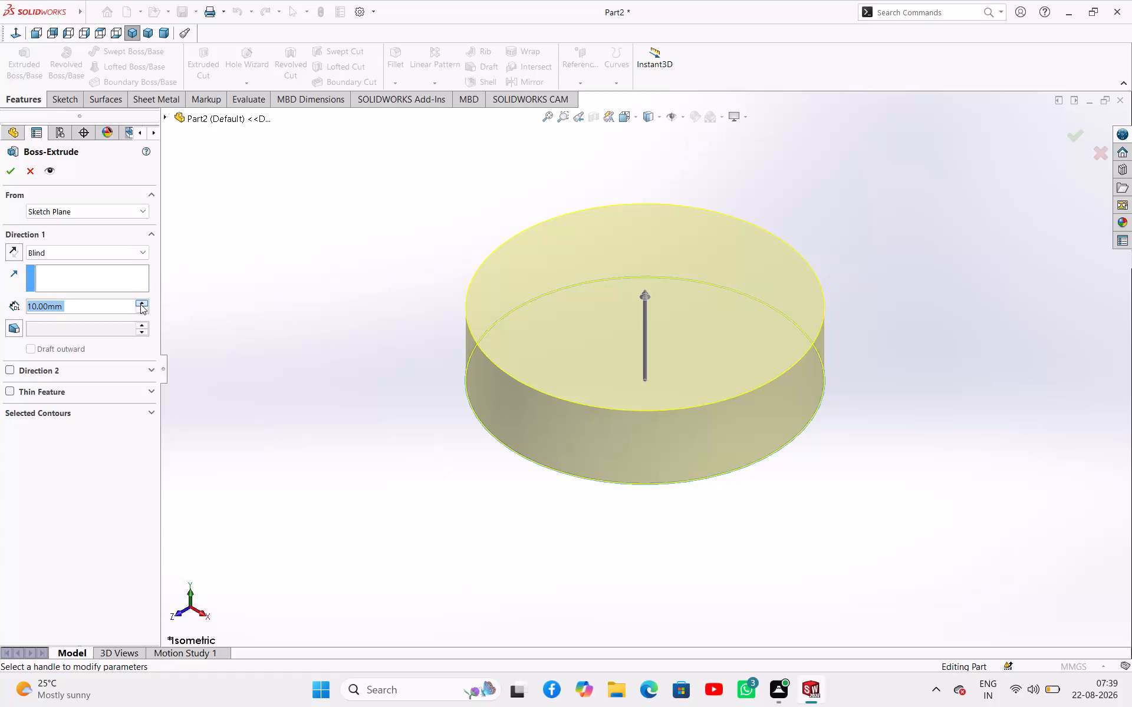
{"action": "double_click", "coordinate": [127, 305]}
{"action": "key", "text": "1"}
{"action": "key", "text": "5"}
{"action": "key", "text": "0"}
{"action": "key", "text": "Return"}
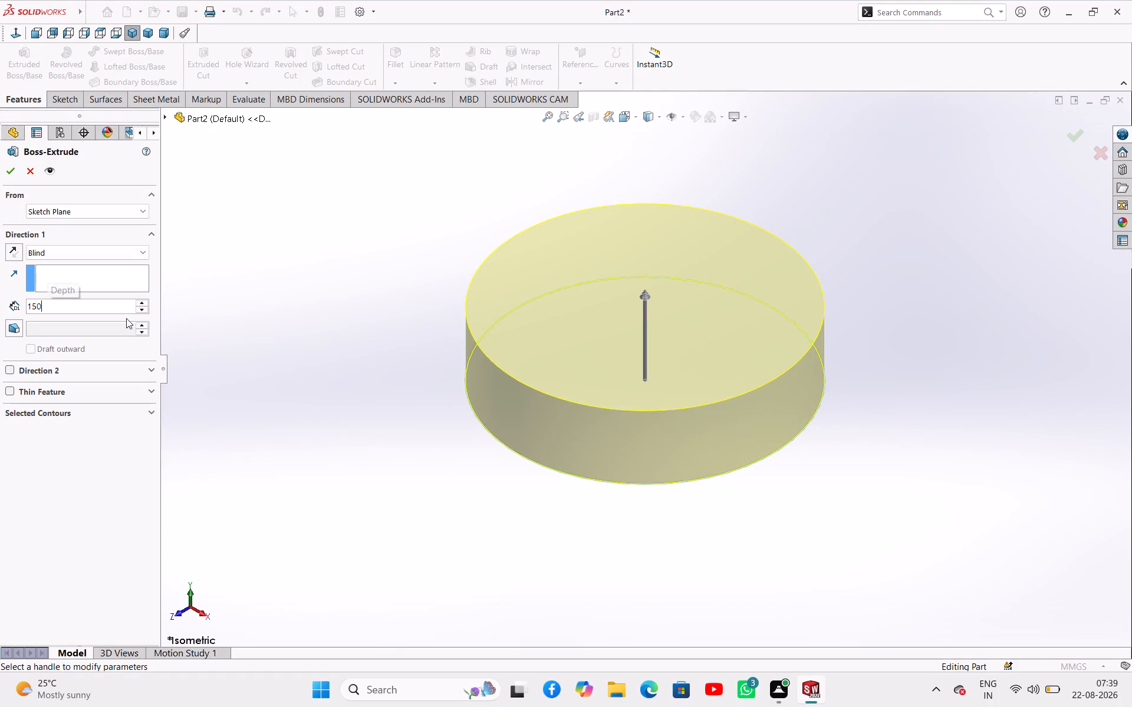
{"action": "scroll", "coordinate": [373, 363], "scroll_direction": "up", "scroll_amount": 9}
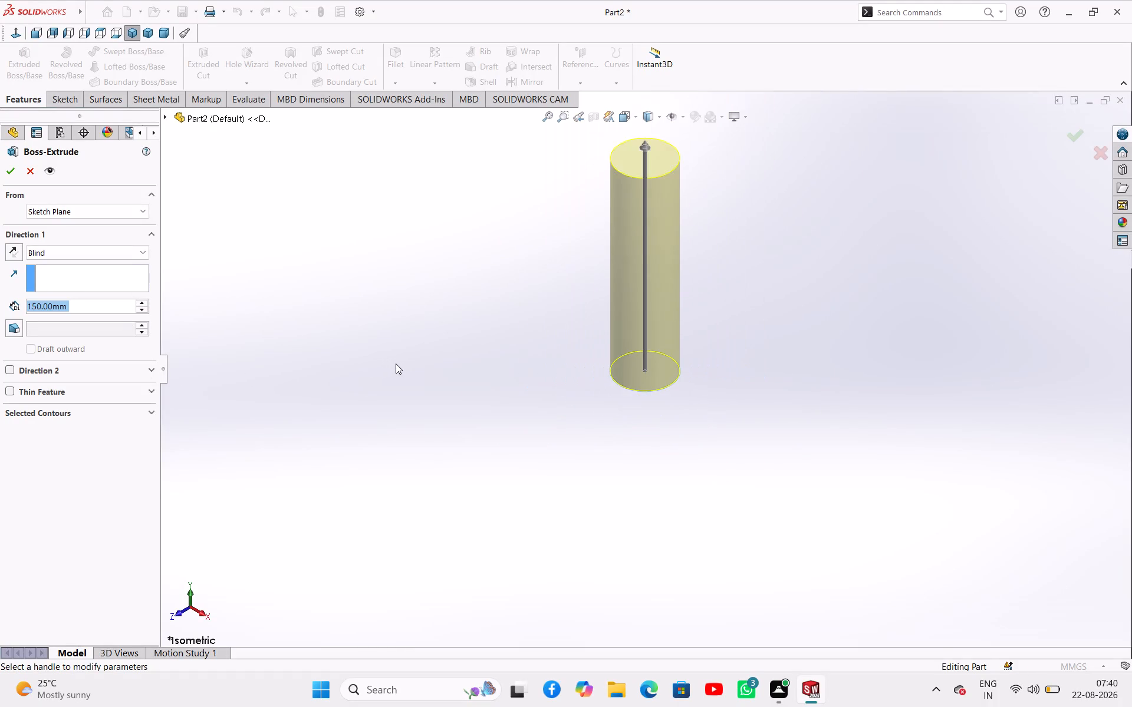
{"action": "scroll", "coordinate": [396, 364], "scroll_direction": "up", "scroll_amount": 2}
{"action": "left_click", "coordinate": [14, 174]}
{"action": "left_click", "coordinate": [384, 333]}
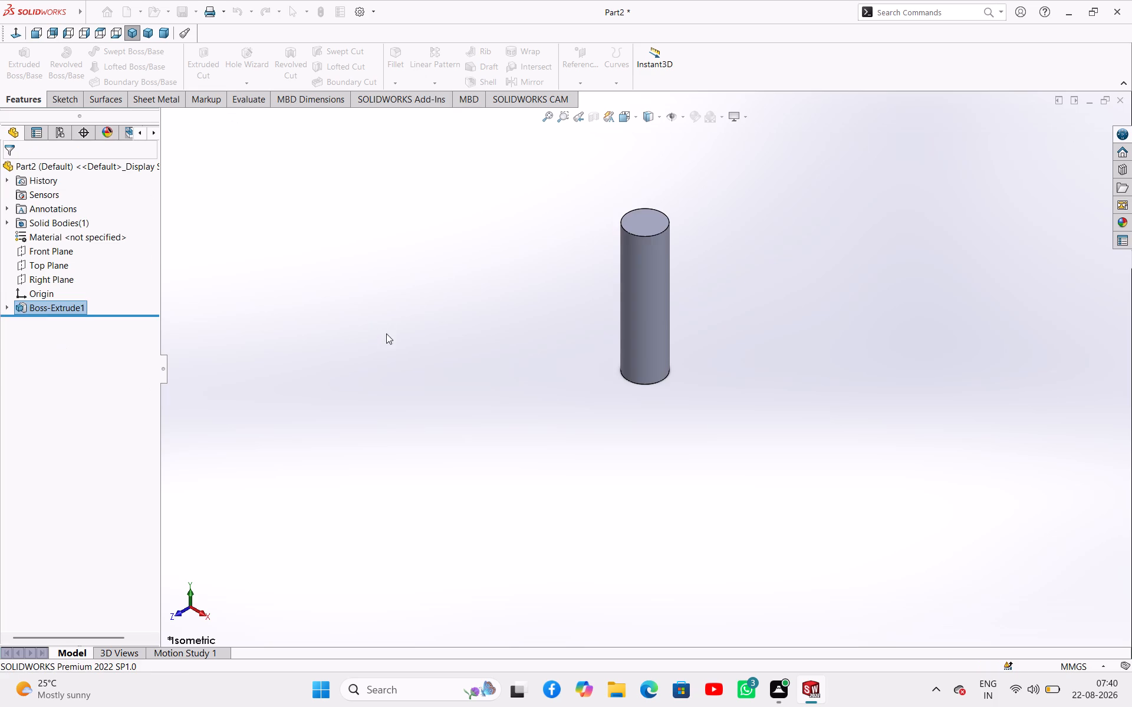
Sketch a circle of about 8.5 mm radius on the cylinder's bottom end face, centred on the origin.
{"action": "middle_click_drag", "start_coordinate": [500, 447], "coordinate": [535, 216]}
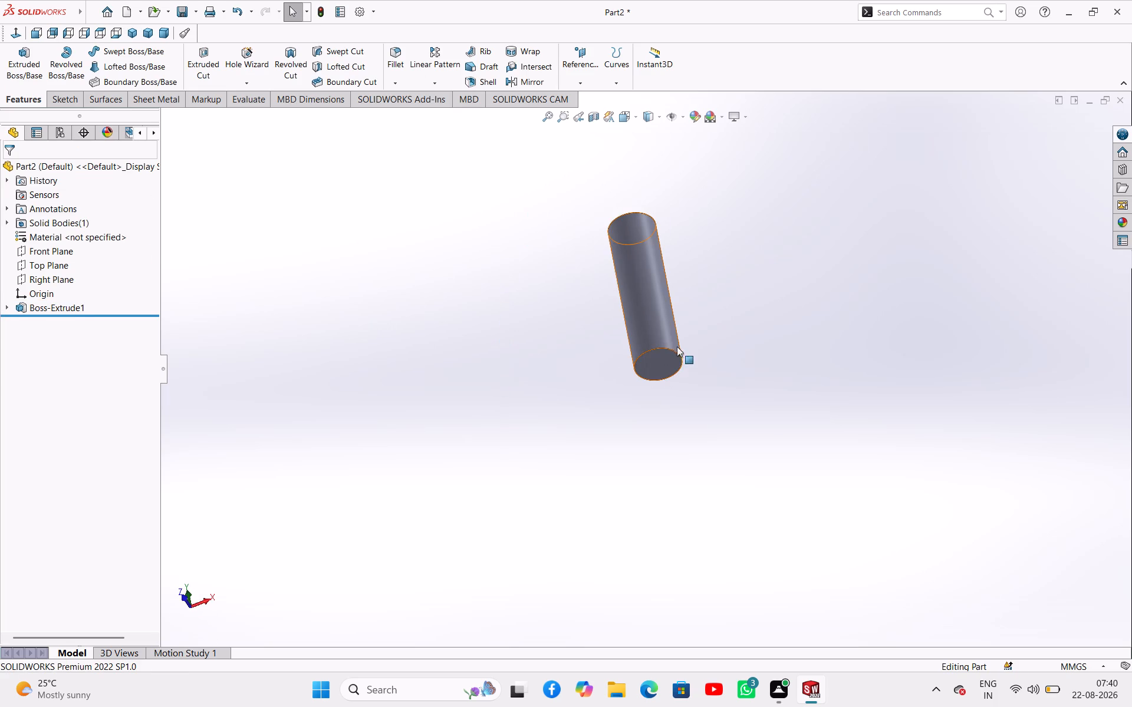
{"action": "left_click", "coordinate": [663, 359]}
{"action": "left_click", "coordinate": [715, 326]}
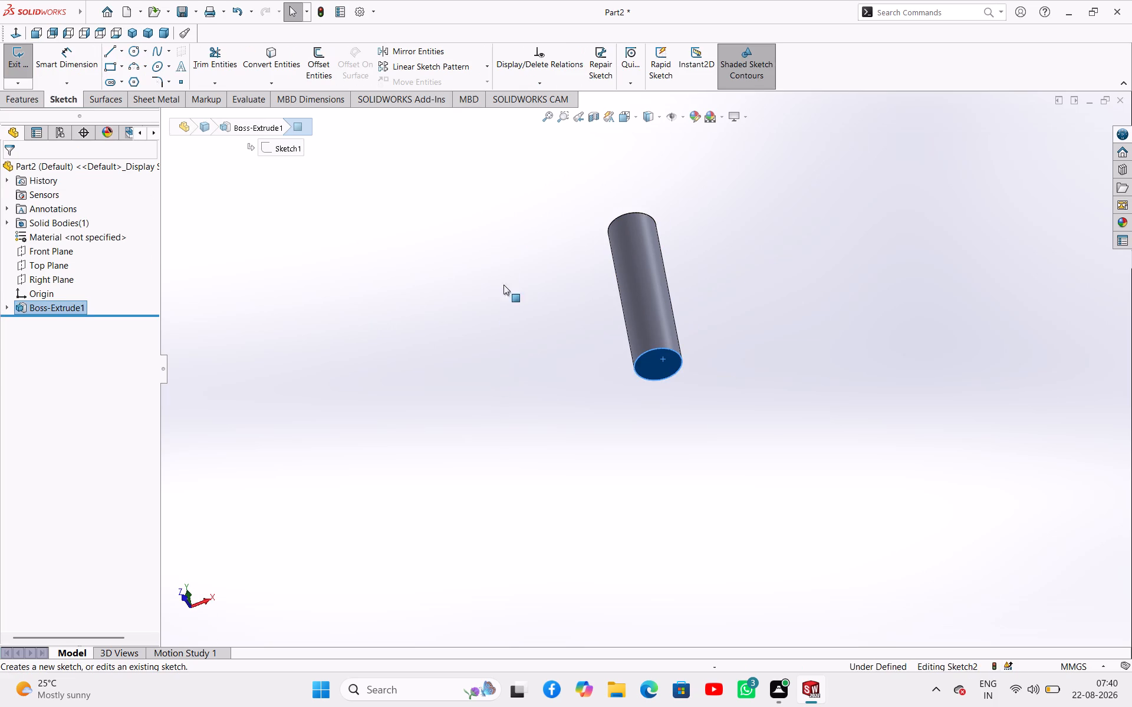
{"action": "left_click", "coordinate": [129, 54]}
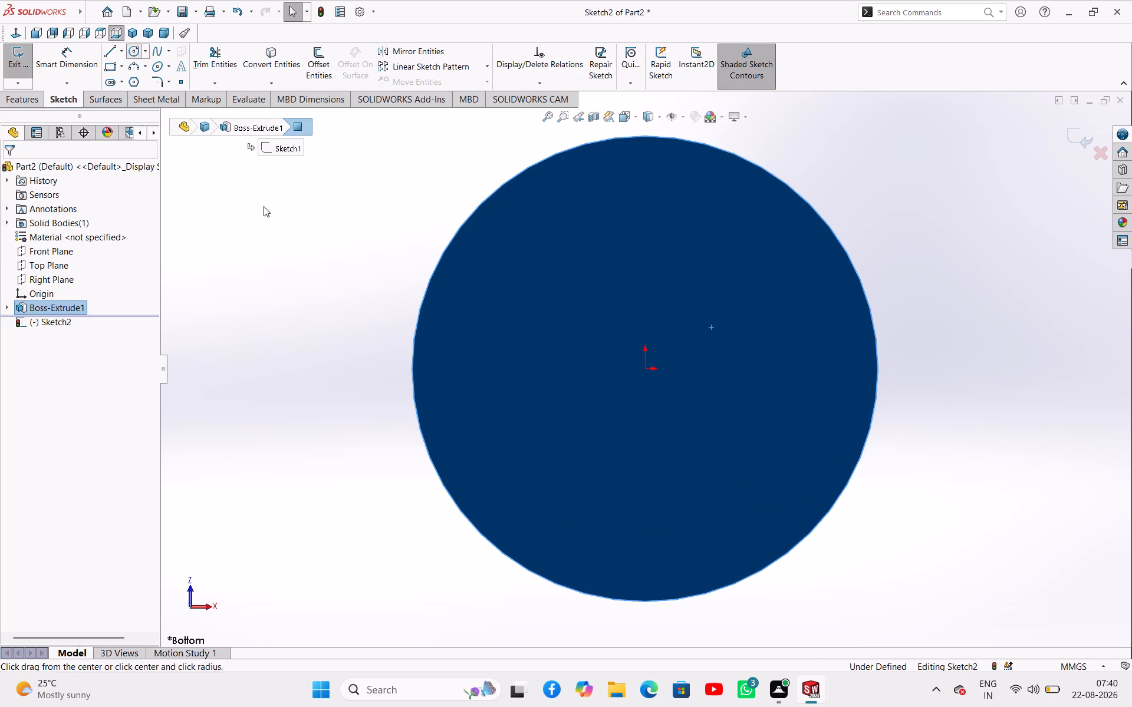
{"action": "left_click", "coordinate": [643, 370]}
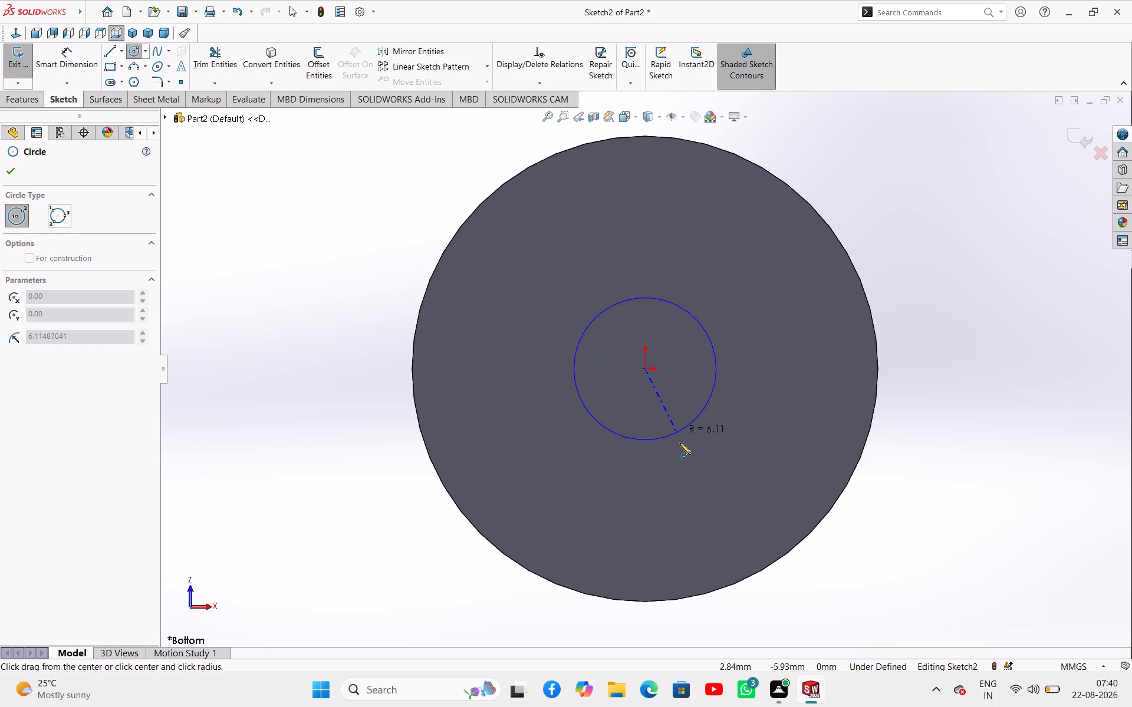
{"action": "left_click", "coordinate": [686, 460]}
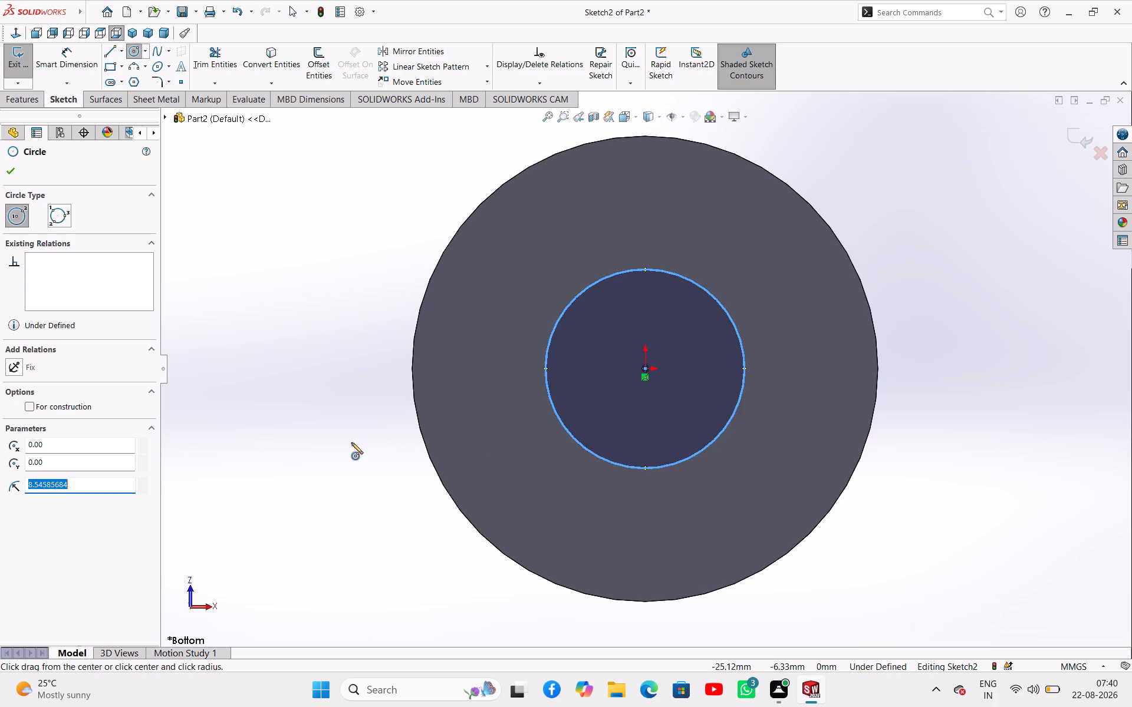
Dimension the end-face circle's diameter as 35 mm and exit the sketch.
{"action": "right_click_drag", "start_coordinate": [351, 438], "coordinate": [341, 345]}
{"action": "left_click", "coordinate": [547, 379]}
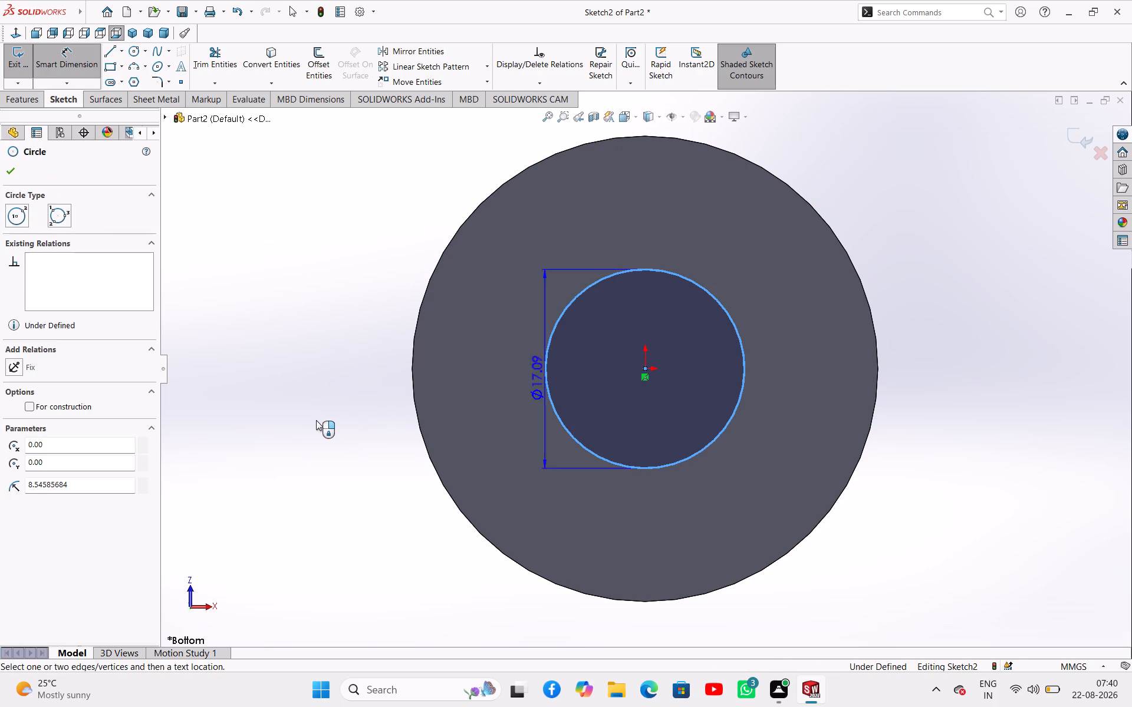
{"action": "left_click", "coordinate": [311, 421]}
{"action": "type", "text": "35"}
{"action": "key", "text": "Return"}
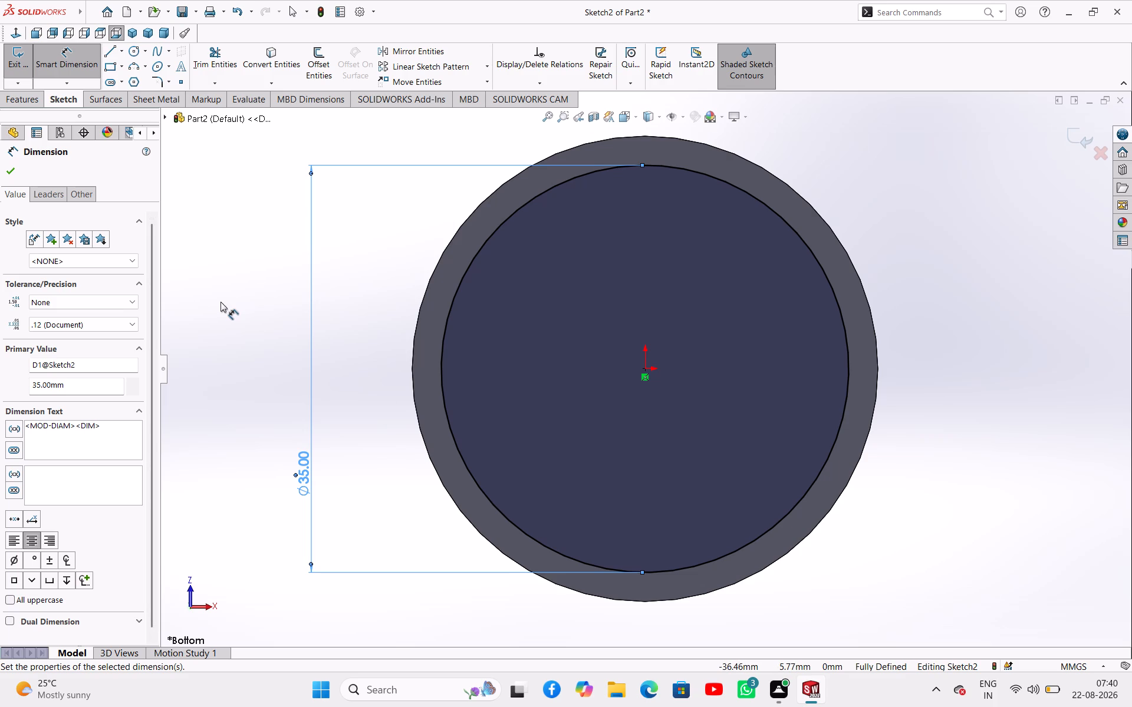
{"action": "left_click", "coordinate": [22, 67]}
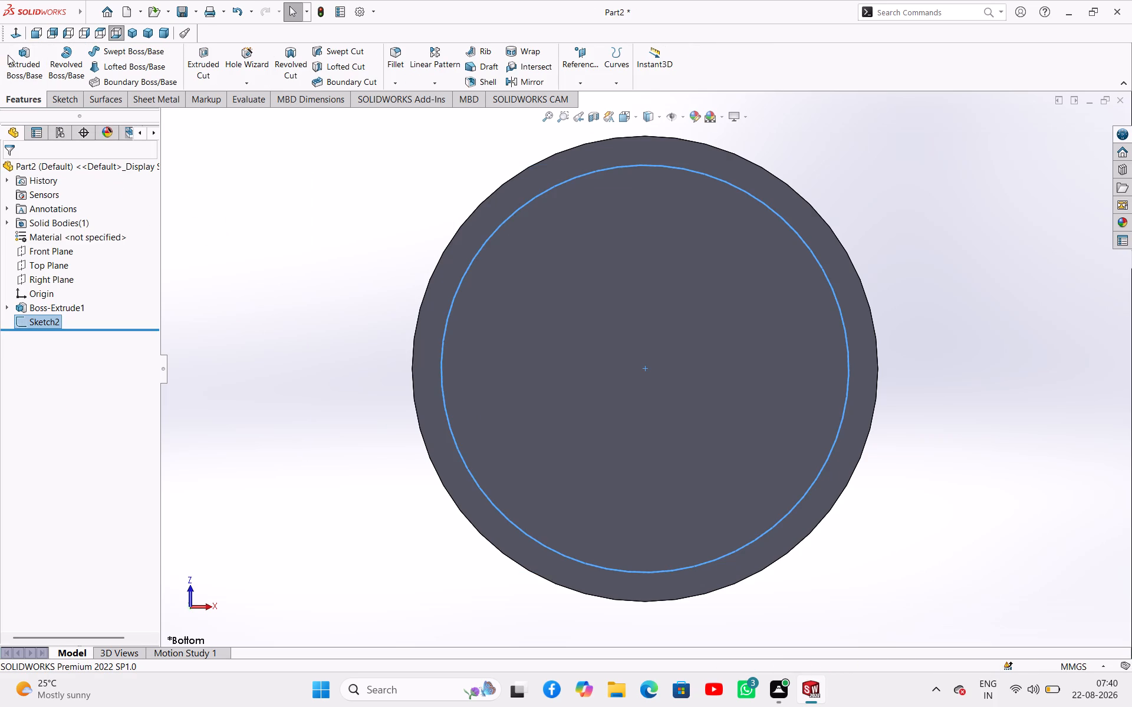
Extrude the 35 mm circle outward from the end face as a blind boss 50 mm deep, merged with the body.
{"action": "left_click", "coordinate": [21, 56]}
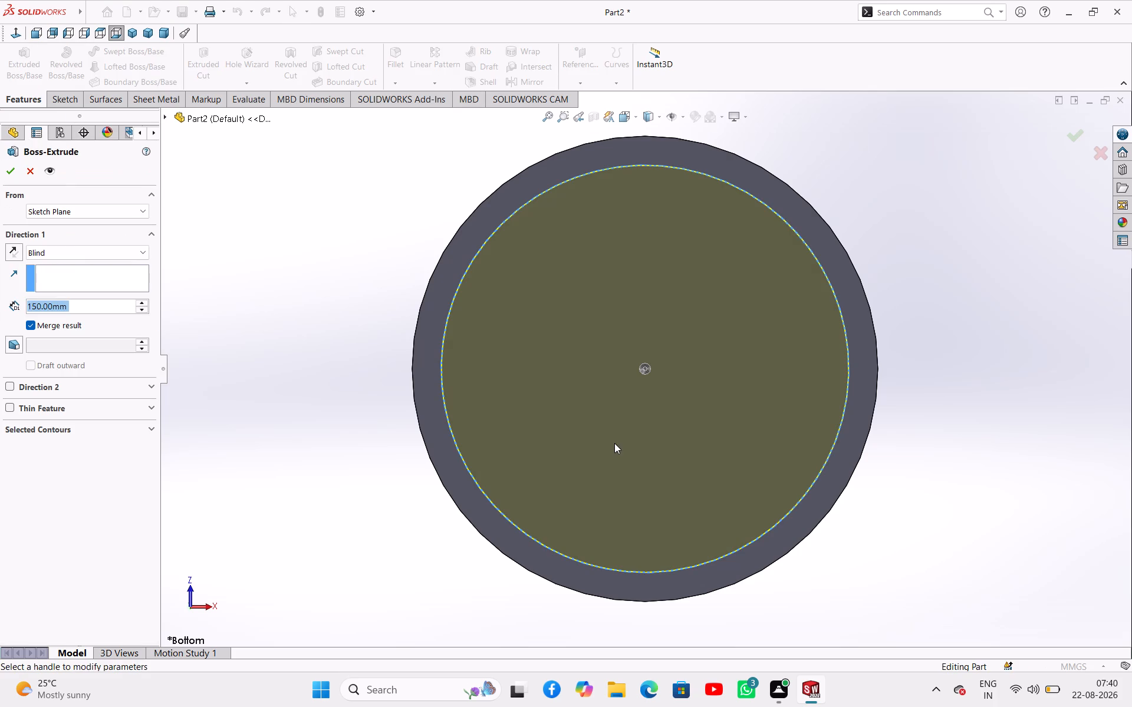
{"action": "scroll", "coordinate": [613, 440], "scroll_direction": "up", "scroll_amount": 2}
{"action": "middle_click_drag", "start_coordinate": [669, 504], "coordinate": [634, 500]}
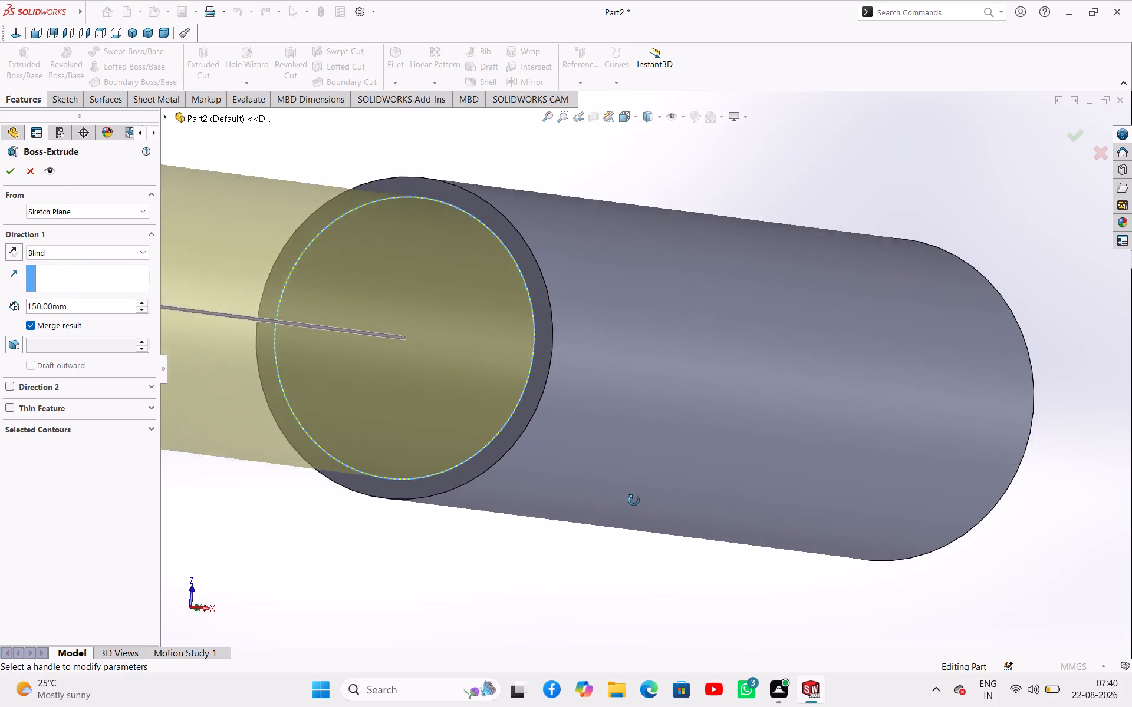
{"action": "middle_click_drag", "start_coordinate": [634, 500], "coordinate": [636, 528]}
{"action": "double_click", "coordinate": [113, 307]}
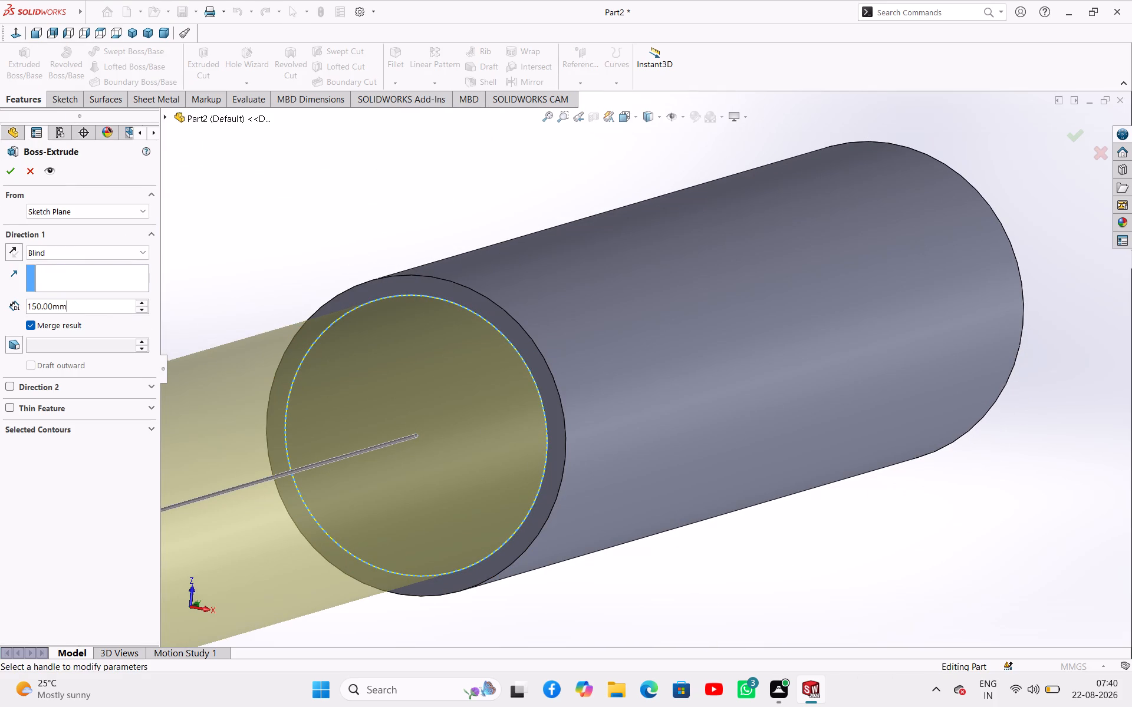
{"action": "left_click", "coordinate": [106, 305]}
{"action": "left_click", "coordinate": [101, 305]}
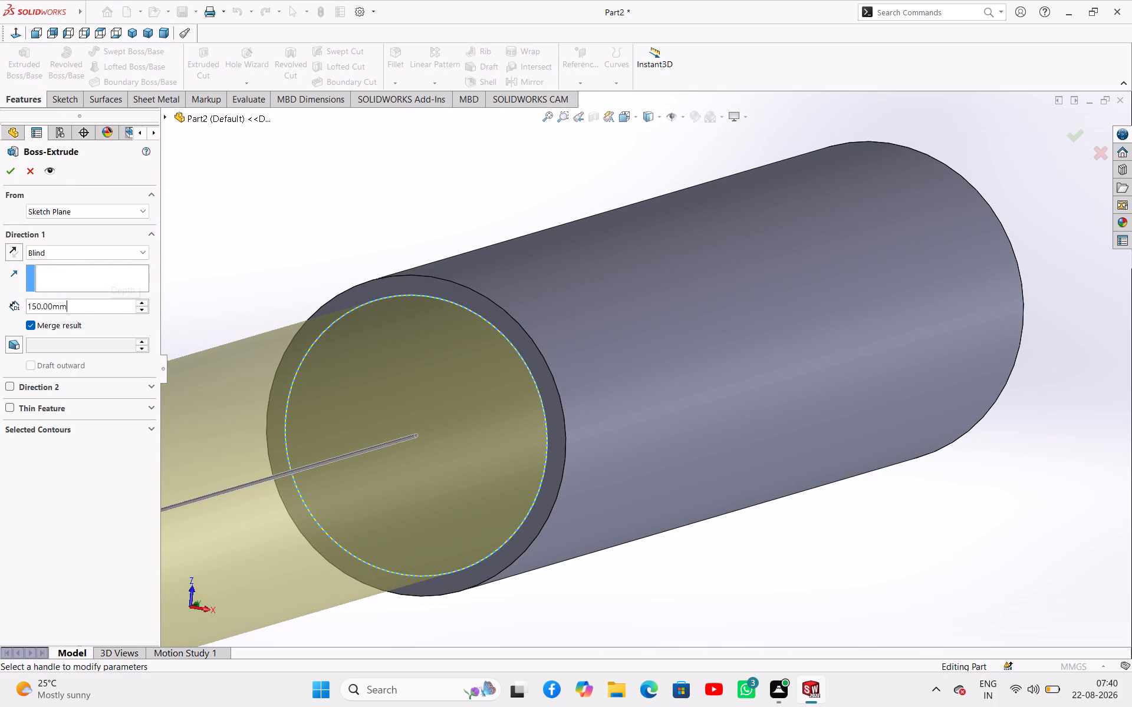
{"action": "double_click", "coordinate": [111, 309]}
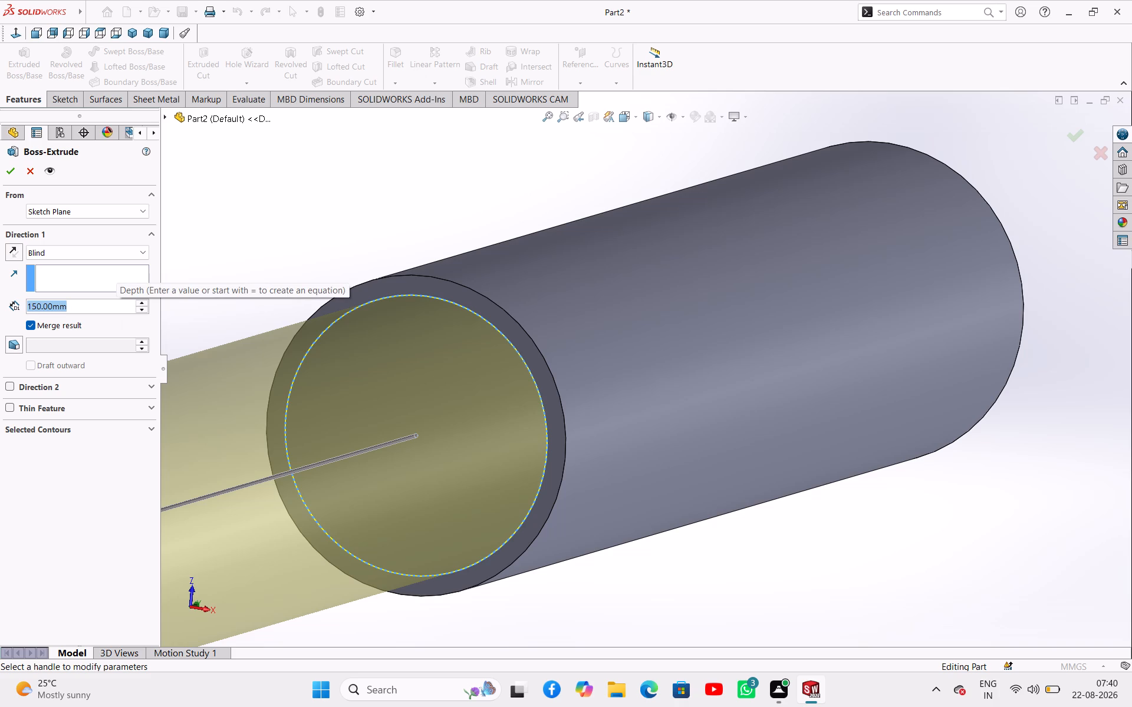
{"action": "type", "text": "50"}
{"action": "key", "text": "Return"}
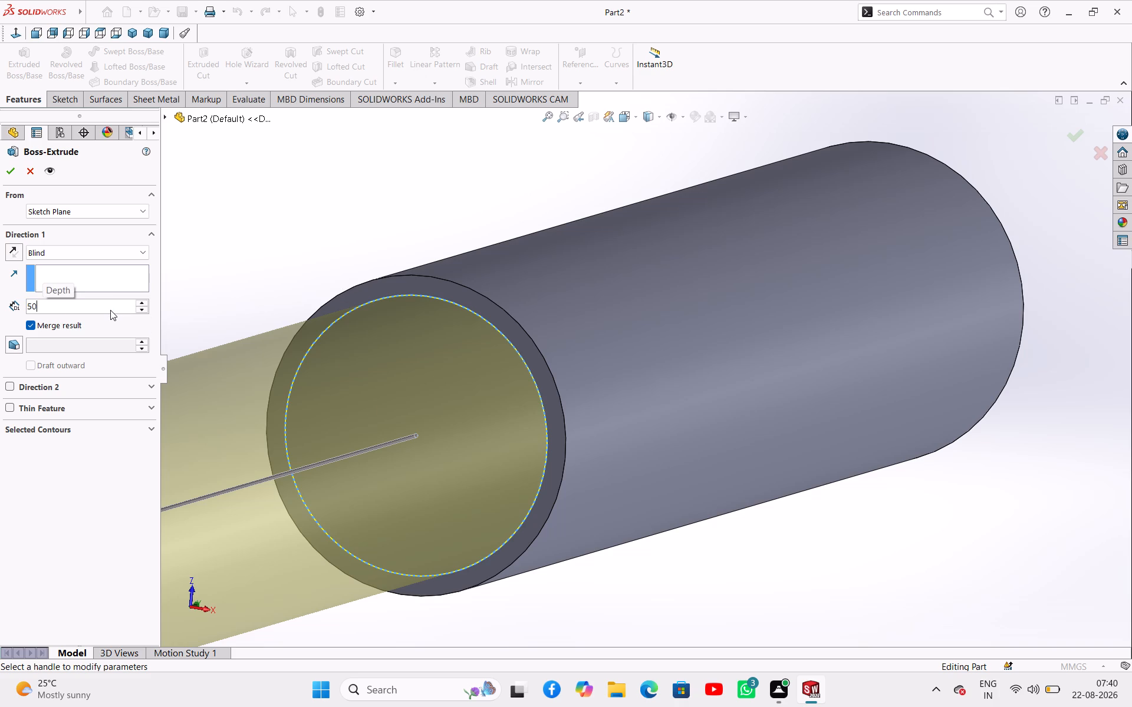
{"action": "left_click", "coordinate": [12, 172]}
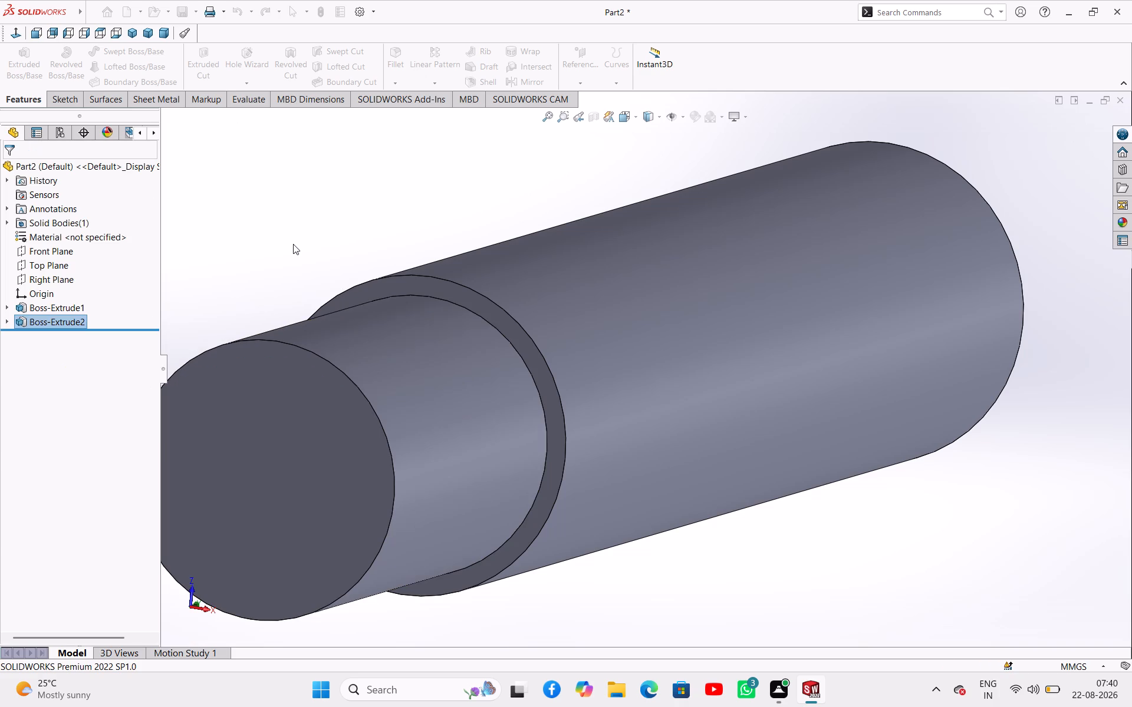
{"action": "left_click", "coordinate": [296, 244]}
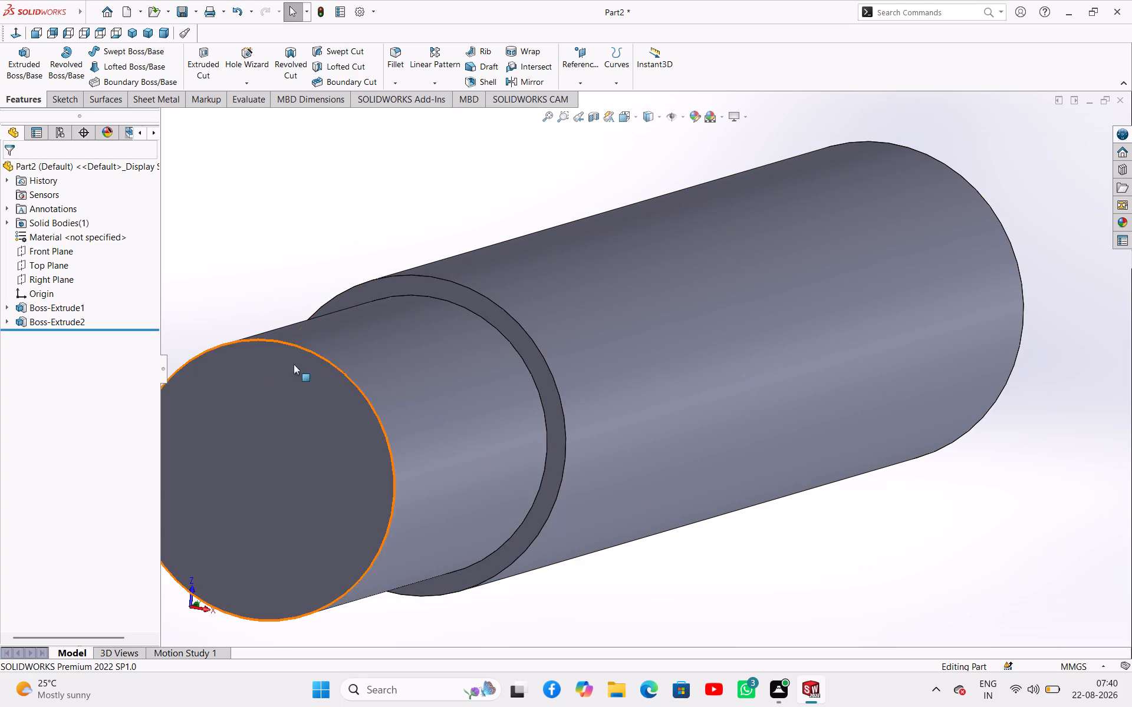
Start a Front Plane sketch with a sloping line about 146 mm long from the larger cylinder's bottom corner, ending in a tangent arc of about 12 mm radius.
{"action": "left_click", "coordinate": [45, 252]}
{"action": "left_click", "coordinate": [57, 239]}
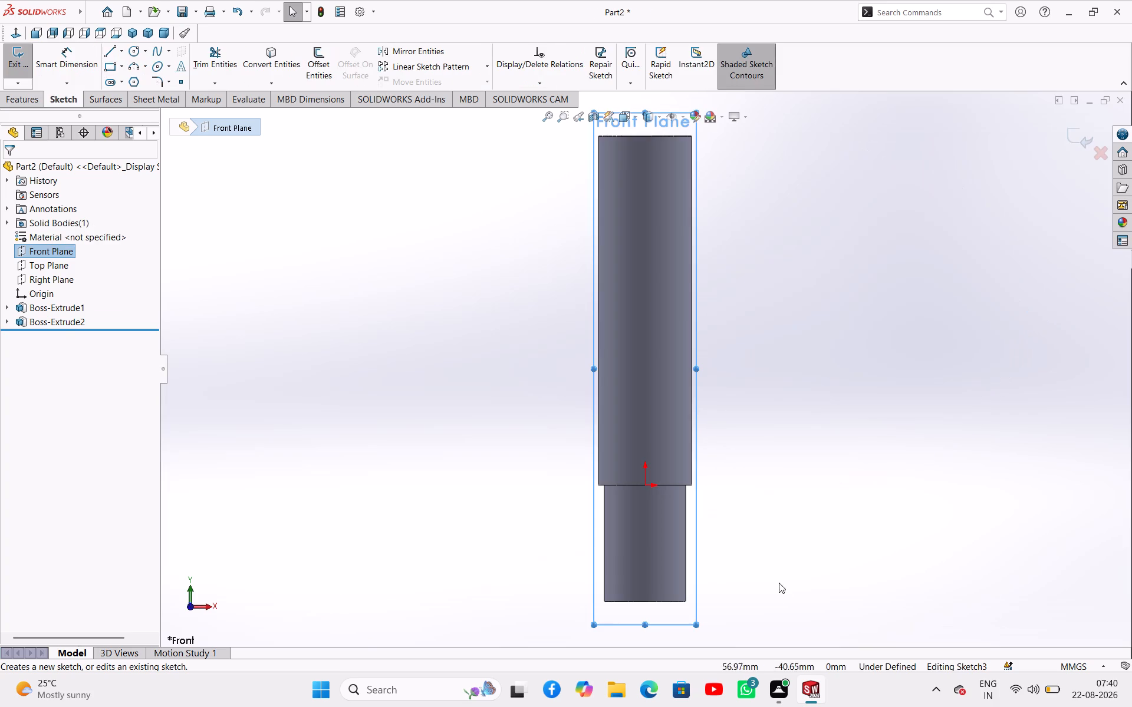
{"action": "left_click", "coordinate": [787, 497]}
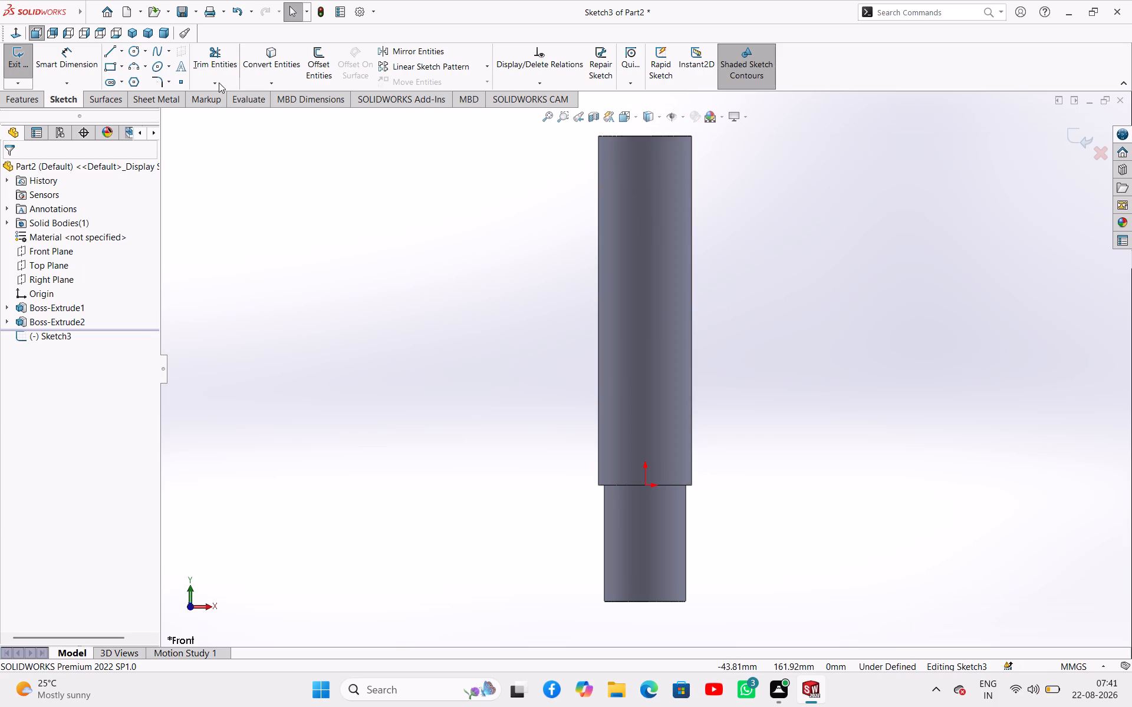
{"action": "left_click", "coordinate": [107, 55]}
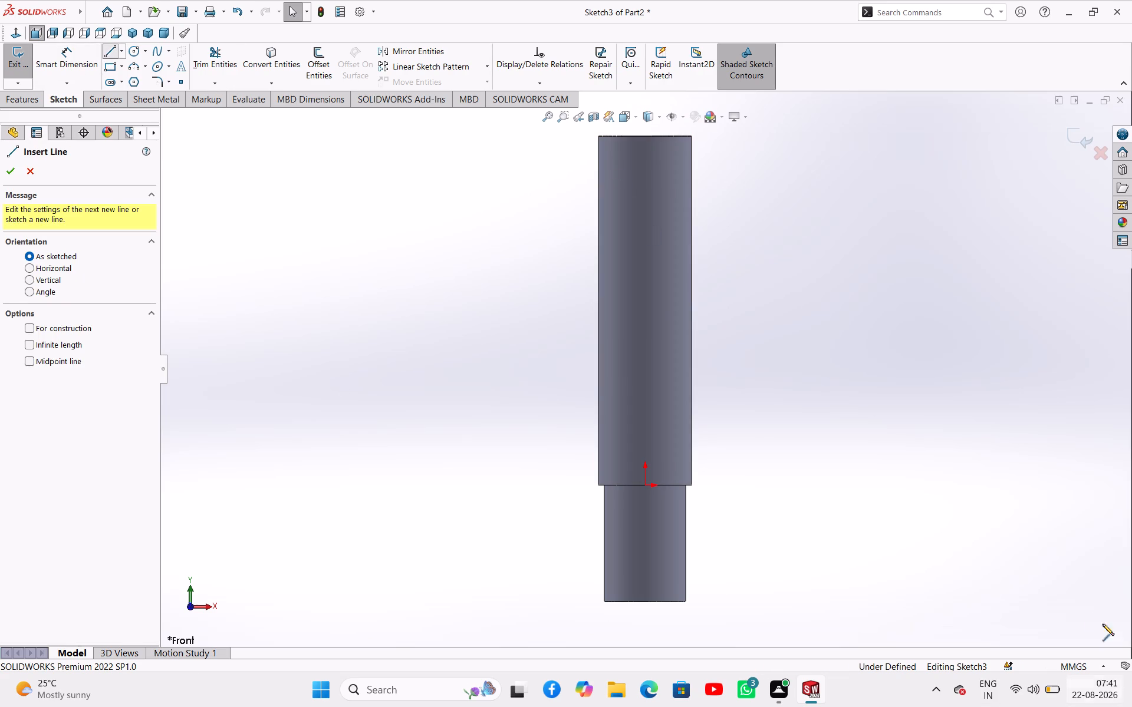
{"action": "left_click", "coordinate": [690, 485]}
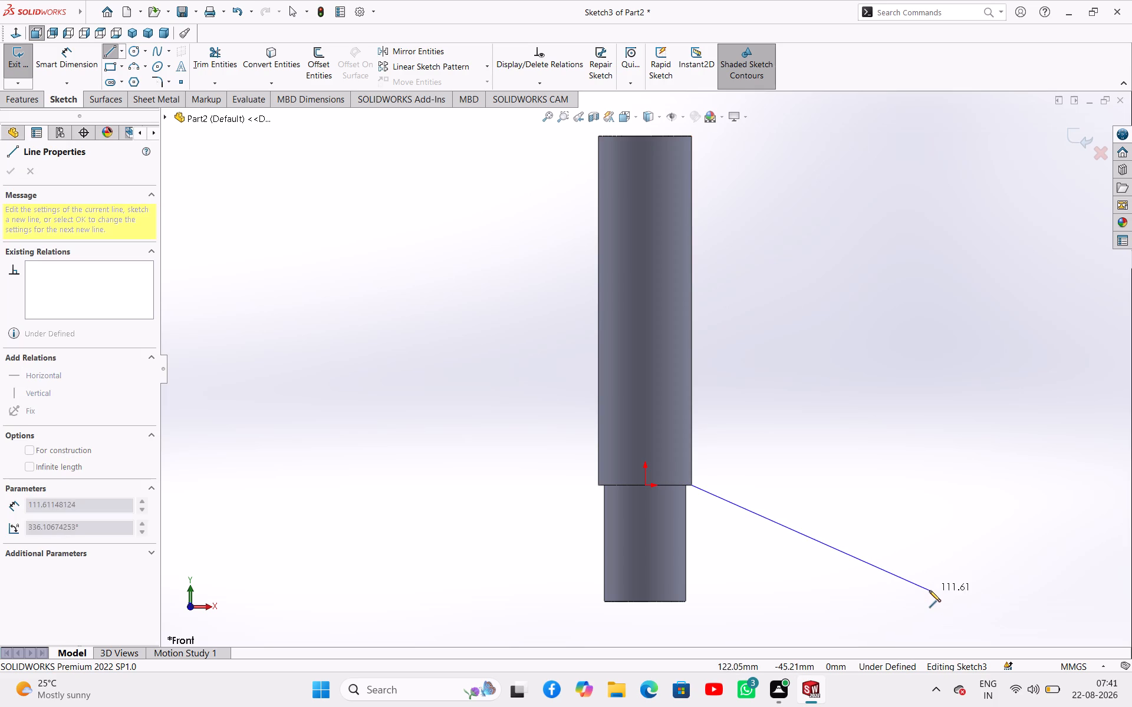
{"action": "scroll", "coordinate": [928, 593], "scroll_direction": "down", "scroll_amount": 2}
{"action": "scroll", "coordinate": [926, 597], "scroll_direction": "up", "scroll_amount": 2}
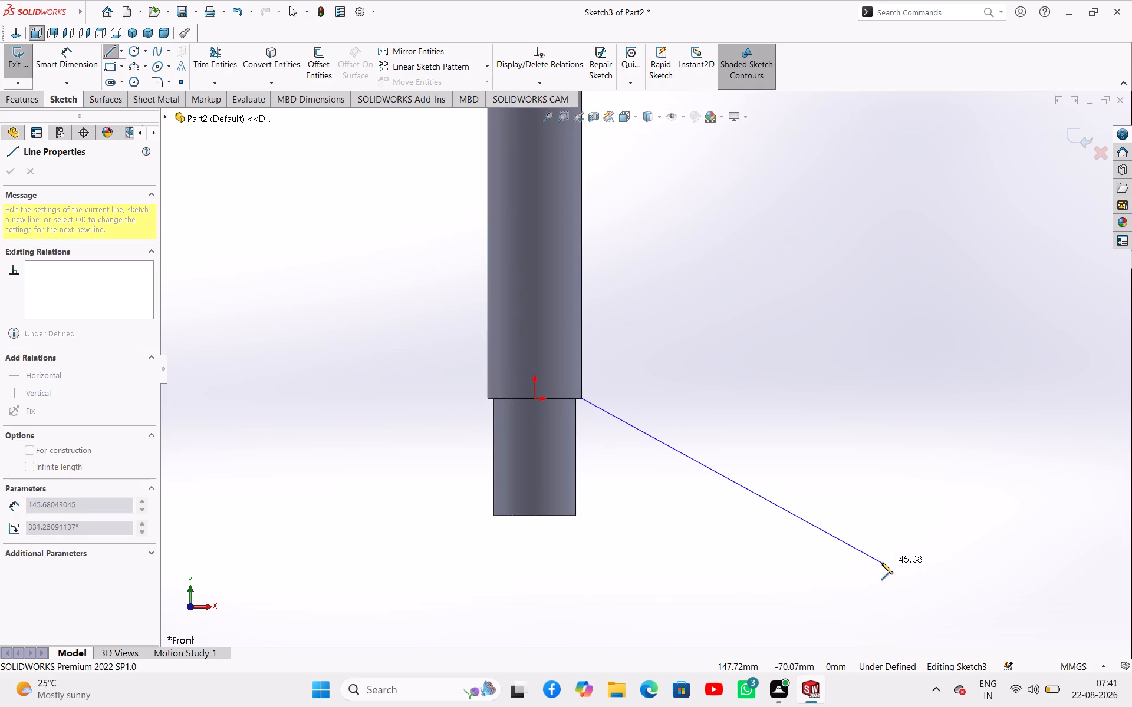
{"action": "left_click", "coordinate": [881, 563]}
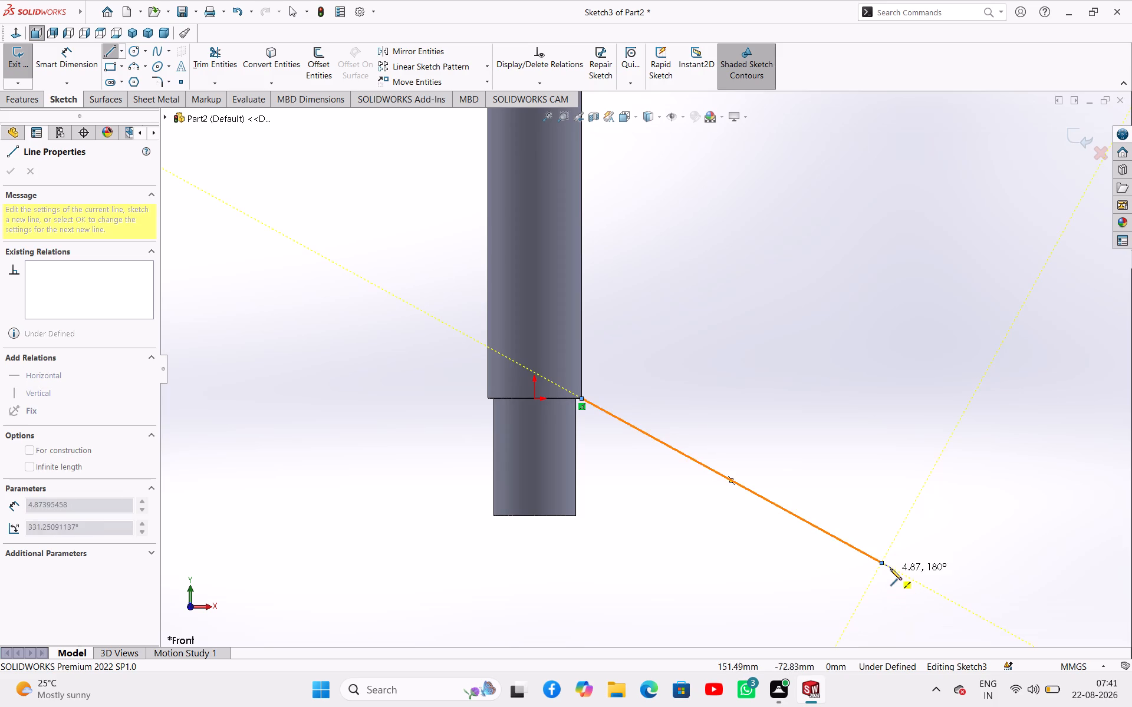
{"action": "left_click", "coordinate": [847, 606]}
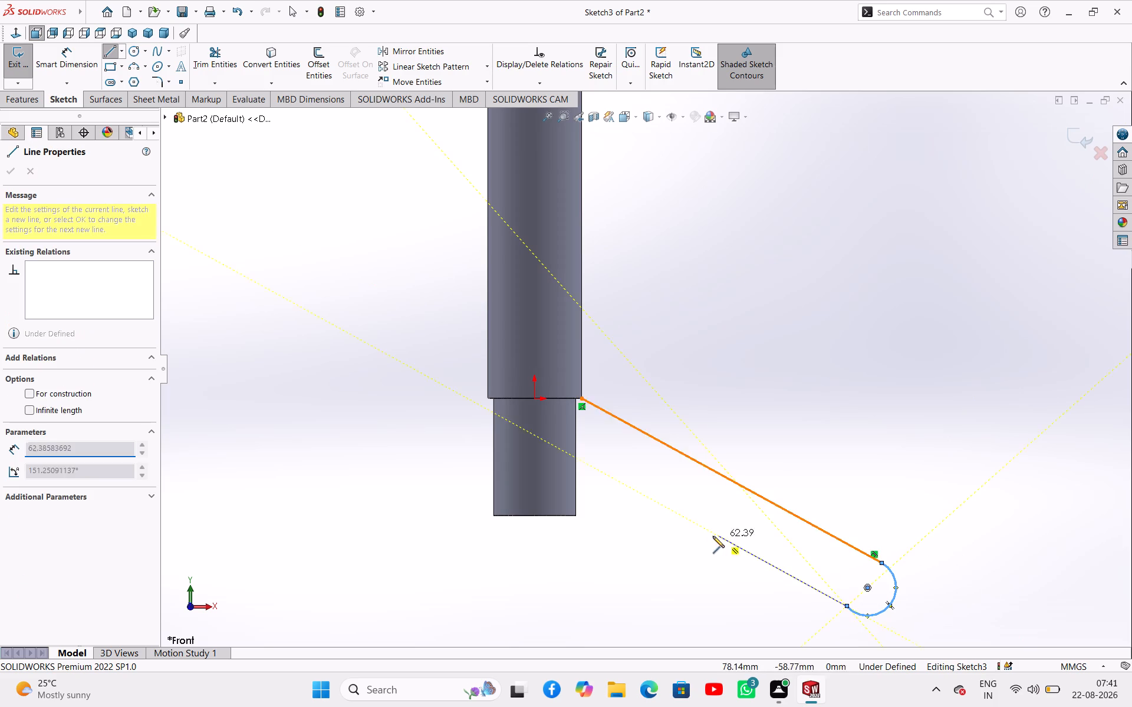
Close the arm profile with lines from the arc to the smaller cylinder's bottom corner, up its side, and across the shoulder to the start point.
{"action": "left_click", "coordinate": [575, 516]}
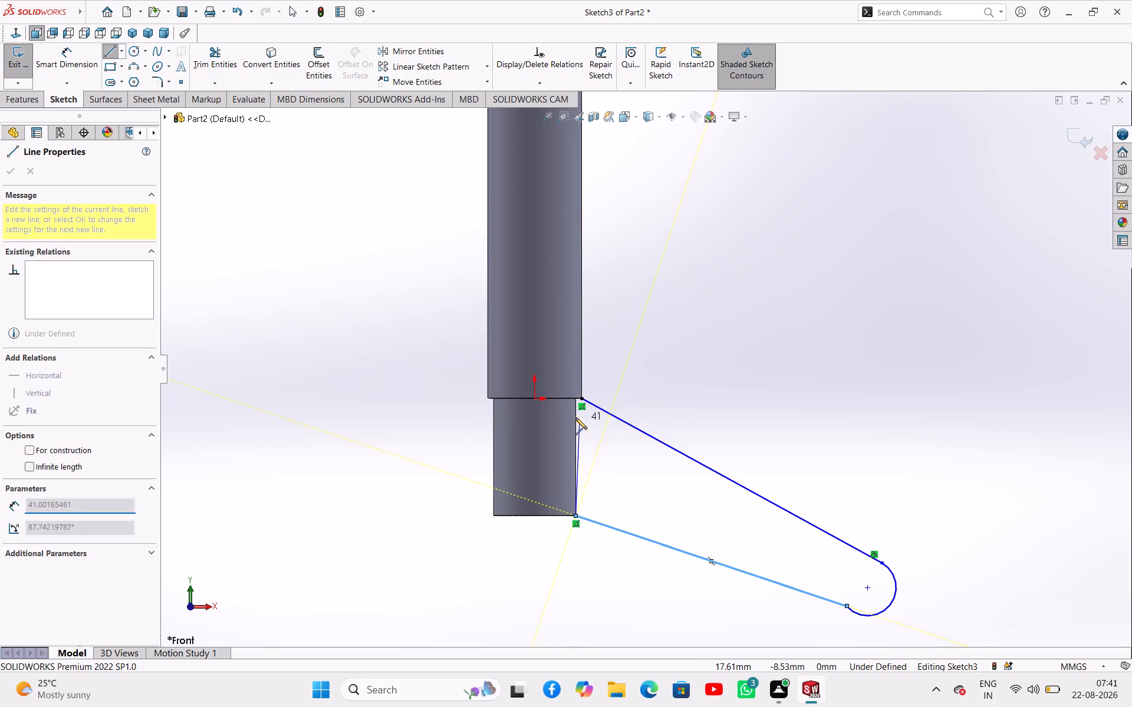
{"action": "scroll", "coordinate": [574, 399], "scroll_direction": "down", "scroll_amount": 3}
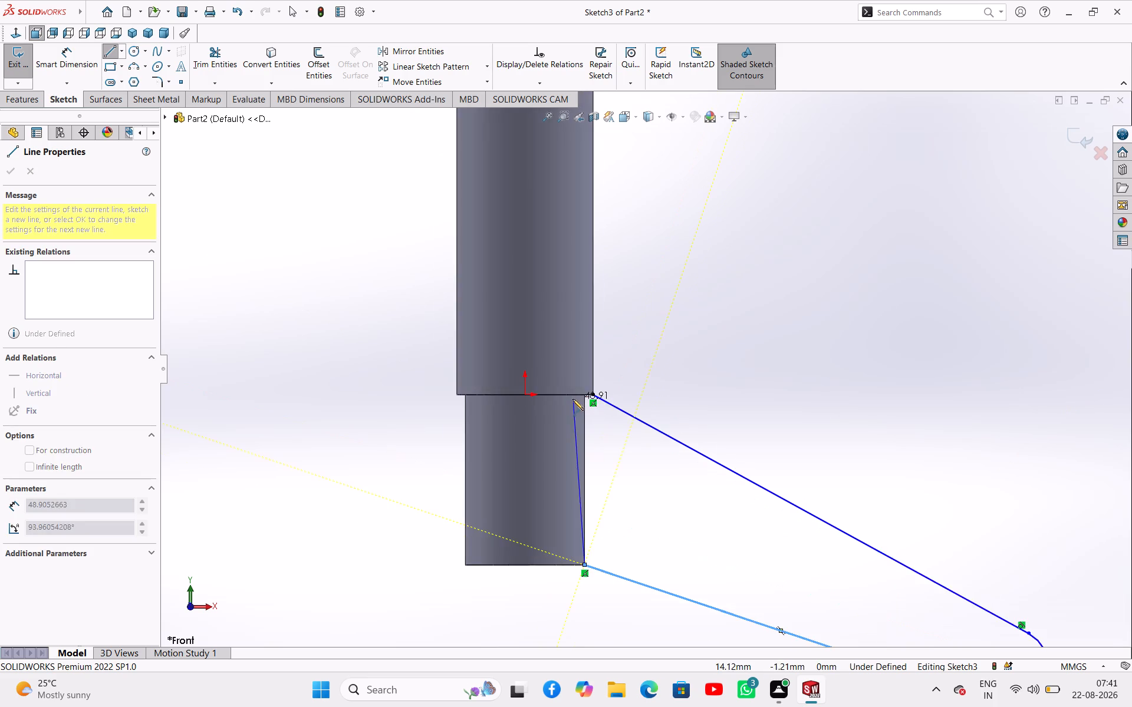
{"action": "scroll", "coordinate": [572, 399], "scroll_direction": "down", "scroll_amount": 2}
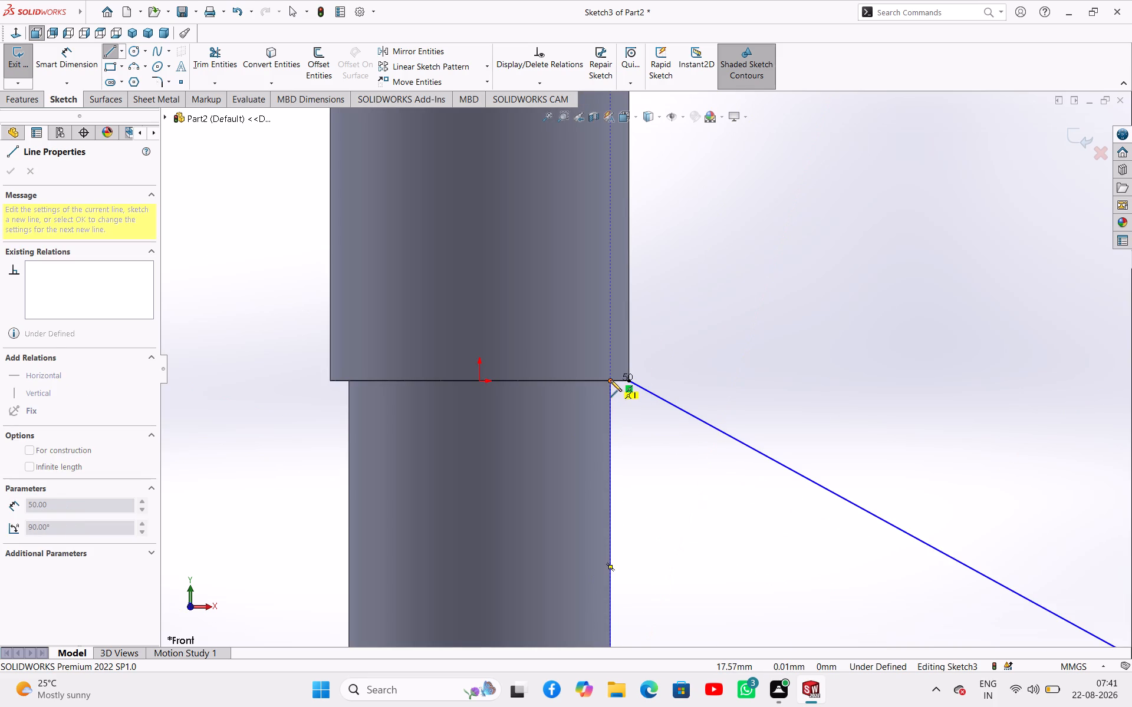
{"action": "left_click", "coordinate": [607, 380]}
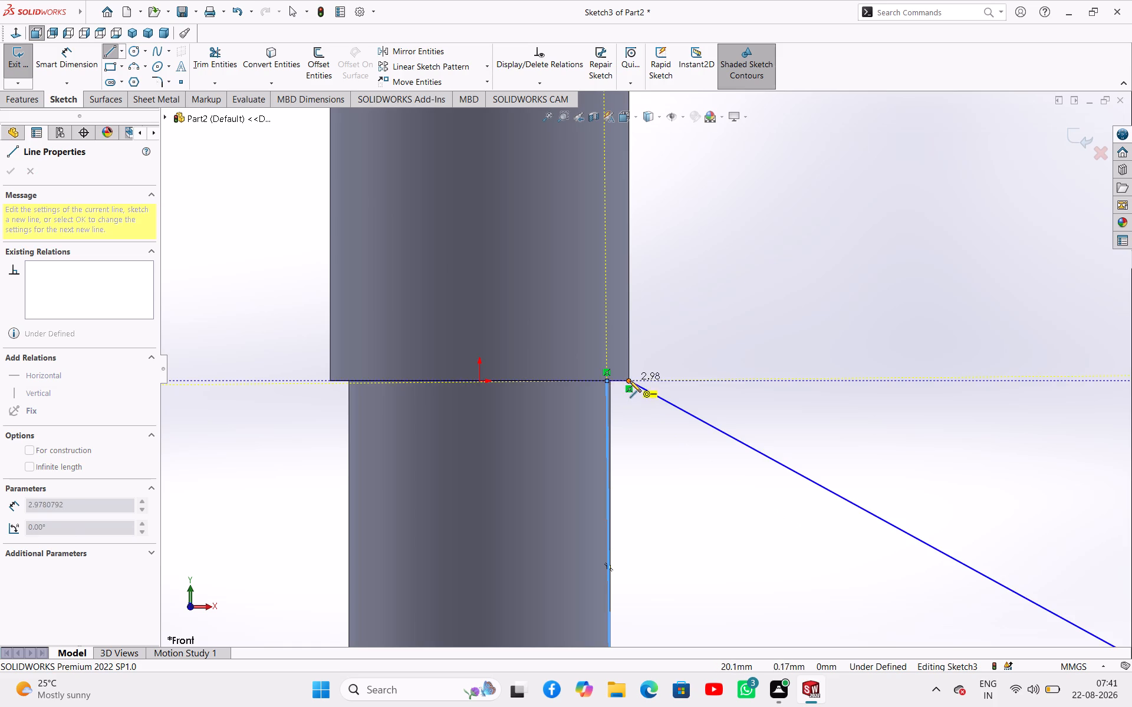
{"action": "left_click", "coordinate": [630, 382]}
{"action": "right_click", "coordinate": [653, 443]}
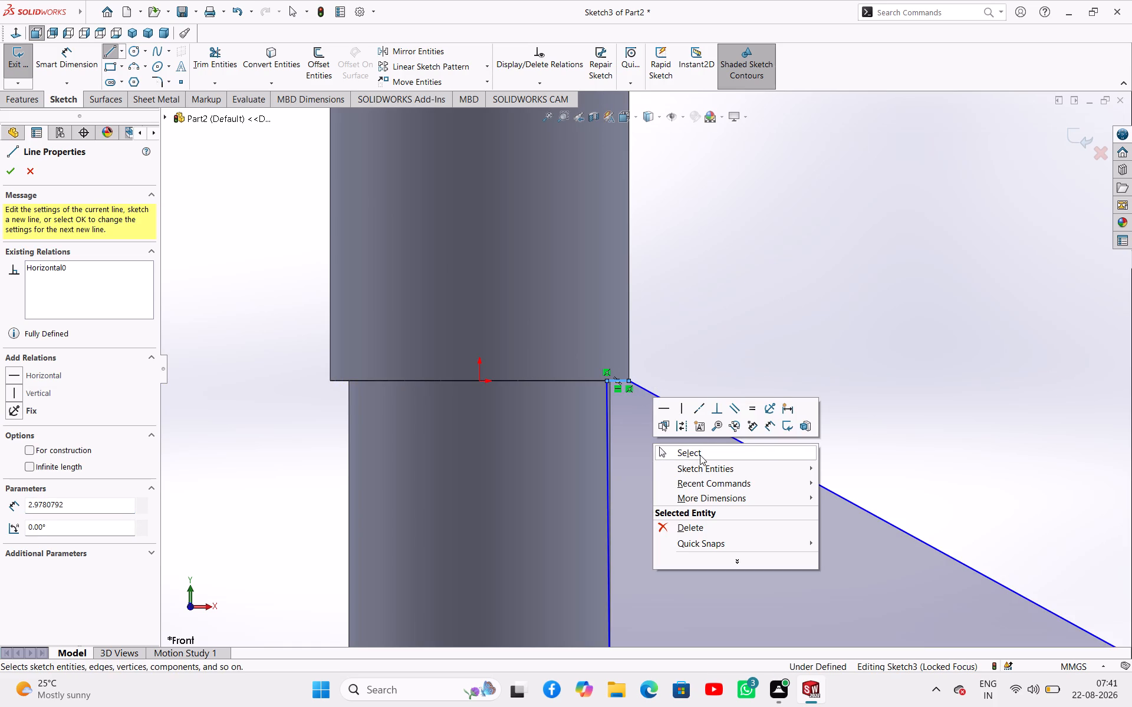
{"action": "left_click", "coordinate": [700, 455]}
Add a Vertical relation to the profile line running along the smaller cylinder's side.
{"action": "left_click", "coordinate": [607, 437]}
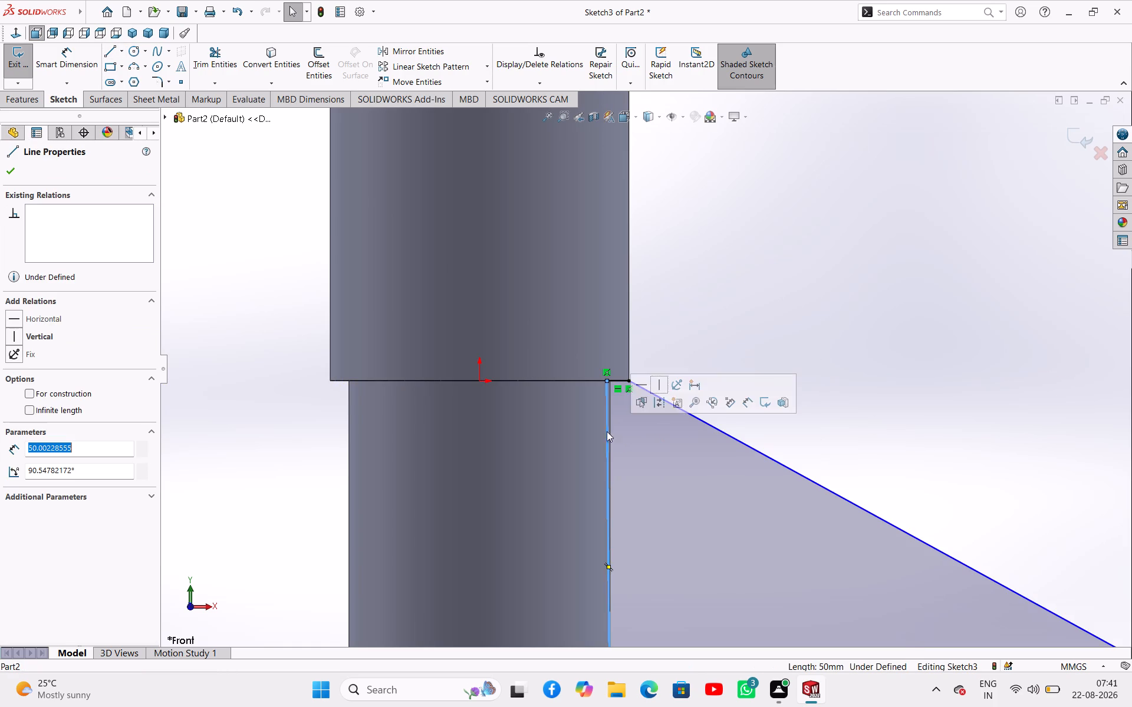
{"action": "left_click", "coordinate": [654, 385]}
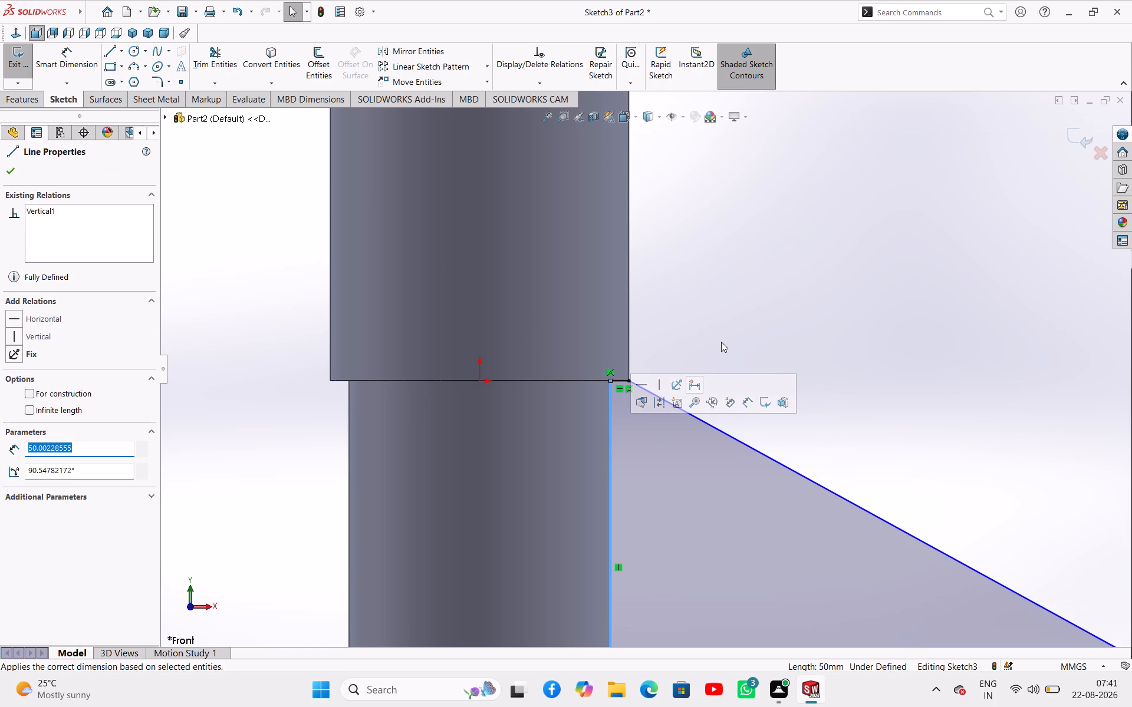
{"action": "left_click", "coordinate": [721, 342]}
Make the arm profile's lower sloping line tangent to the end arc.
{"action": "scroll", "coordinate": [764, 396], "scroll_direction": "up", "scroll_amount": 9}
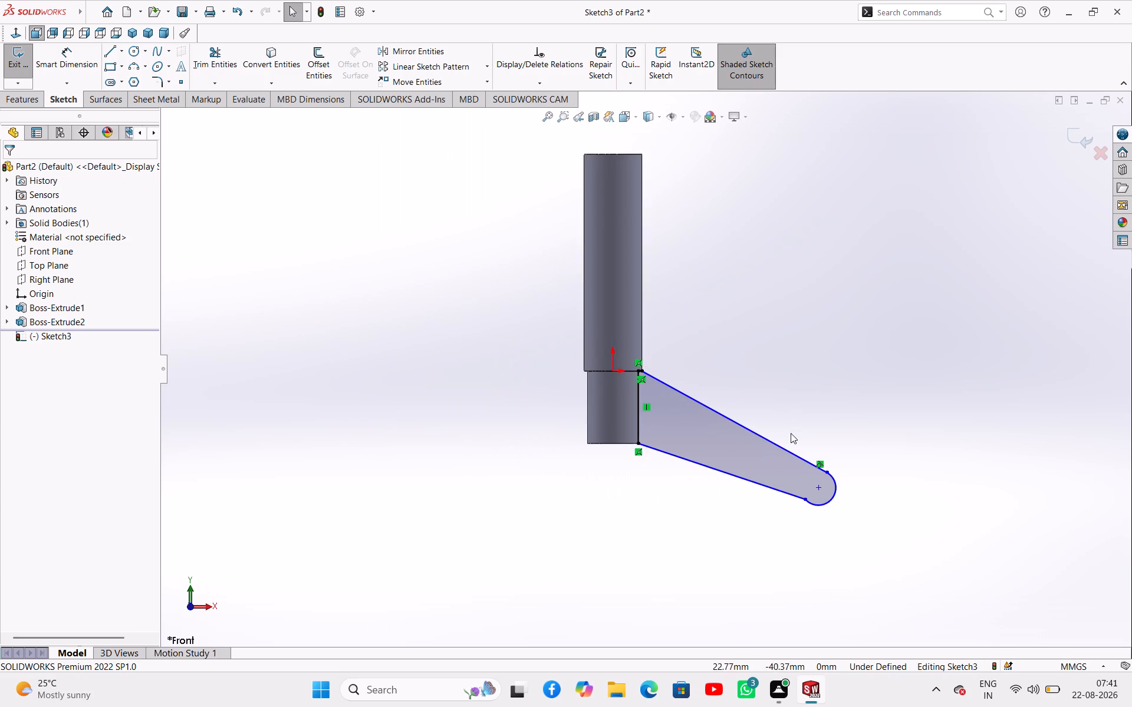
{"action": "scroll", "coordinate": [783, 458], "scroll_direction": "down", "scroll_amount": 2}
{"action": "left_click", "coordinate": [781, 501]}
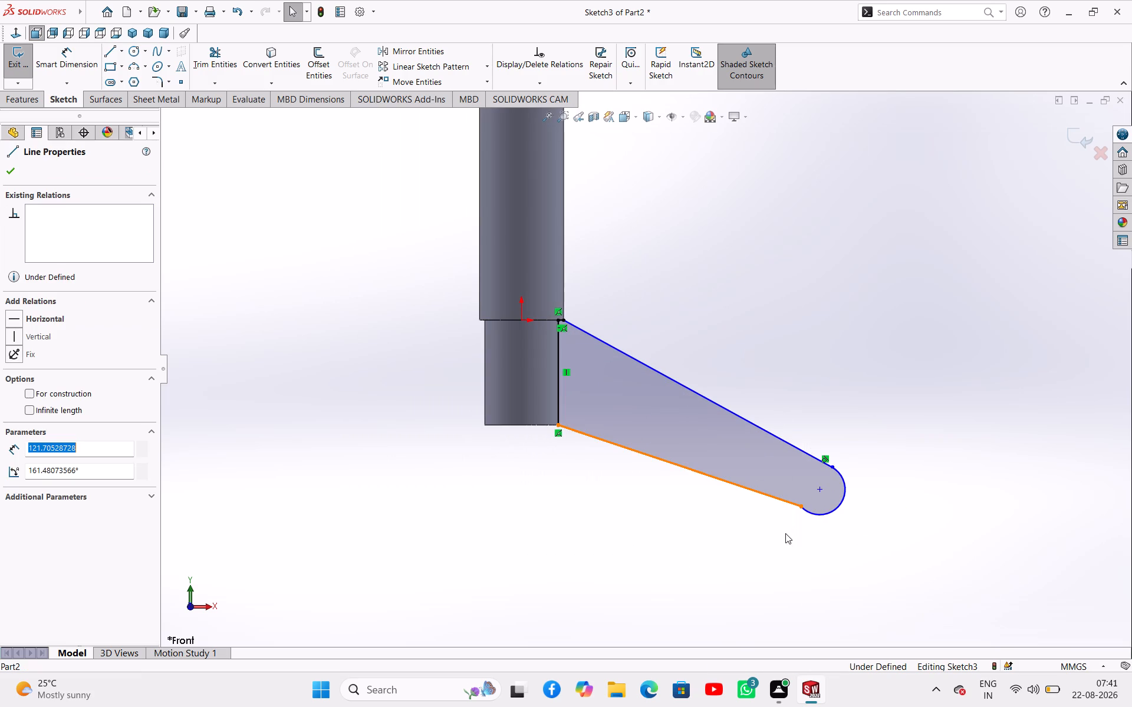
{"action": "left_click", "coordinate": [807, 513], "text": "ctrl"}
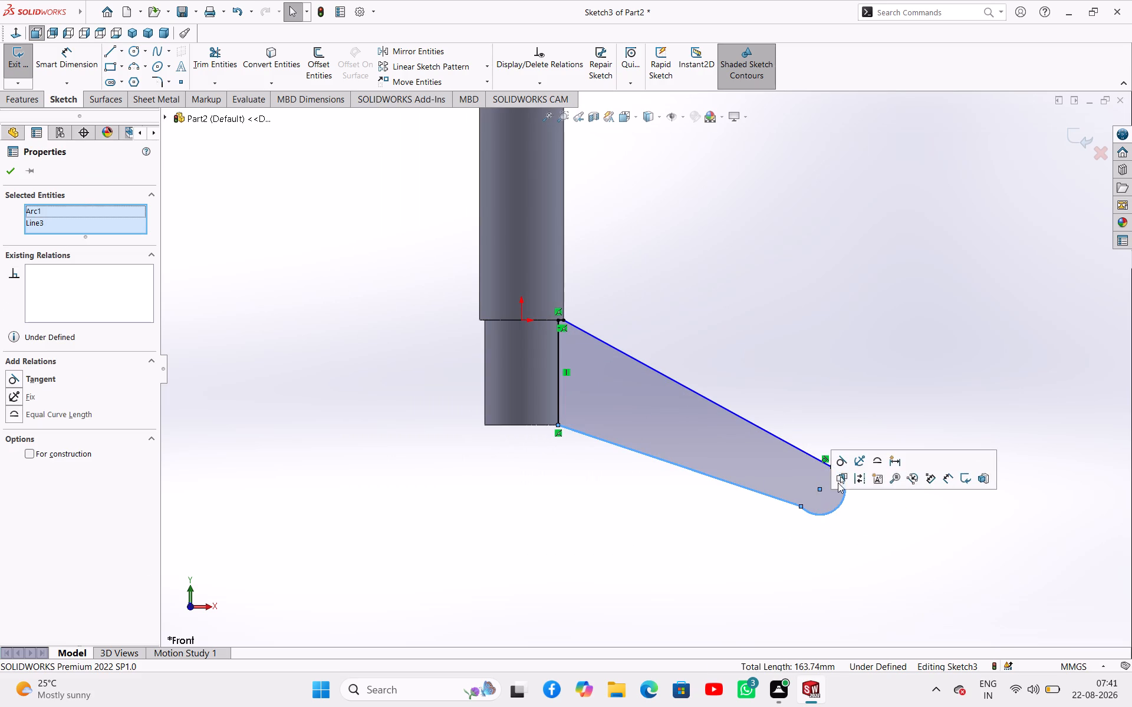
{"action": "left_click", "coordinate": [841, 462]}
{"action": "left_click", "coordinate": [847, 542]}
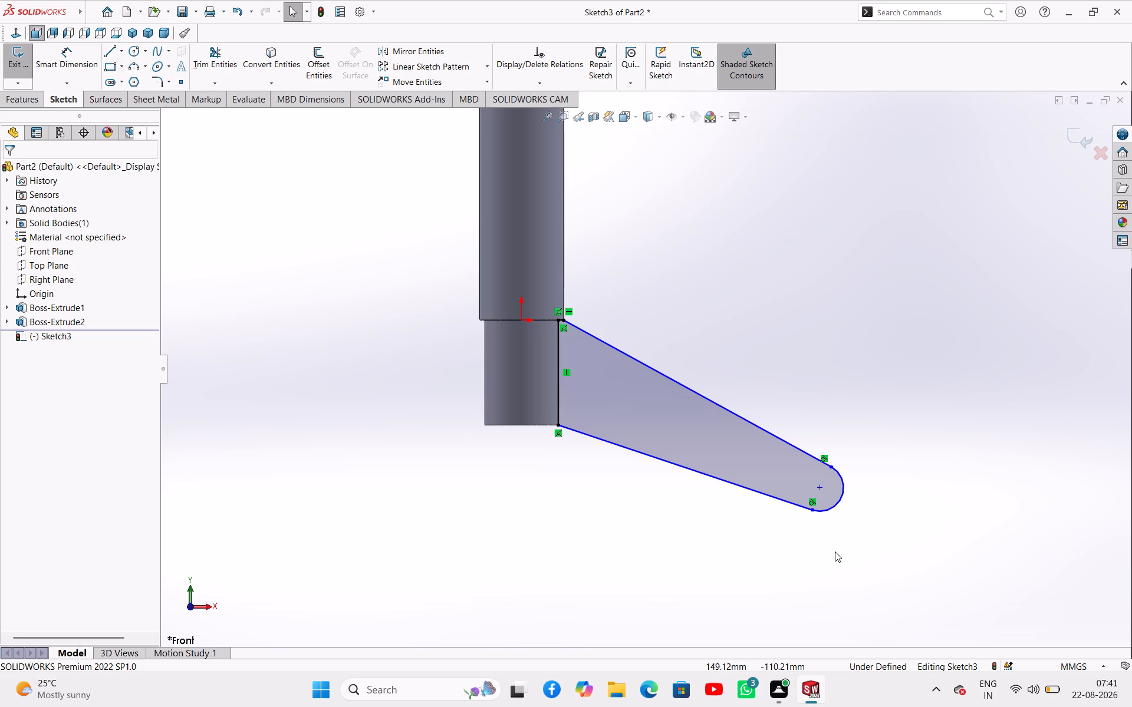
Dimension the horizontal distance from the smaller cylinder's bottom corner to the end arc's centre as 102 mm.
{"action": "right_click_drag", "start_coordinate": [562, 535], "coordinate": [564, 461]}
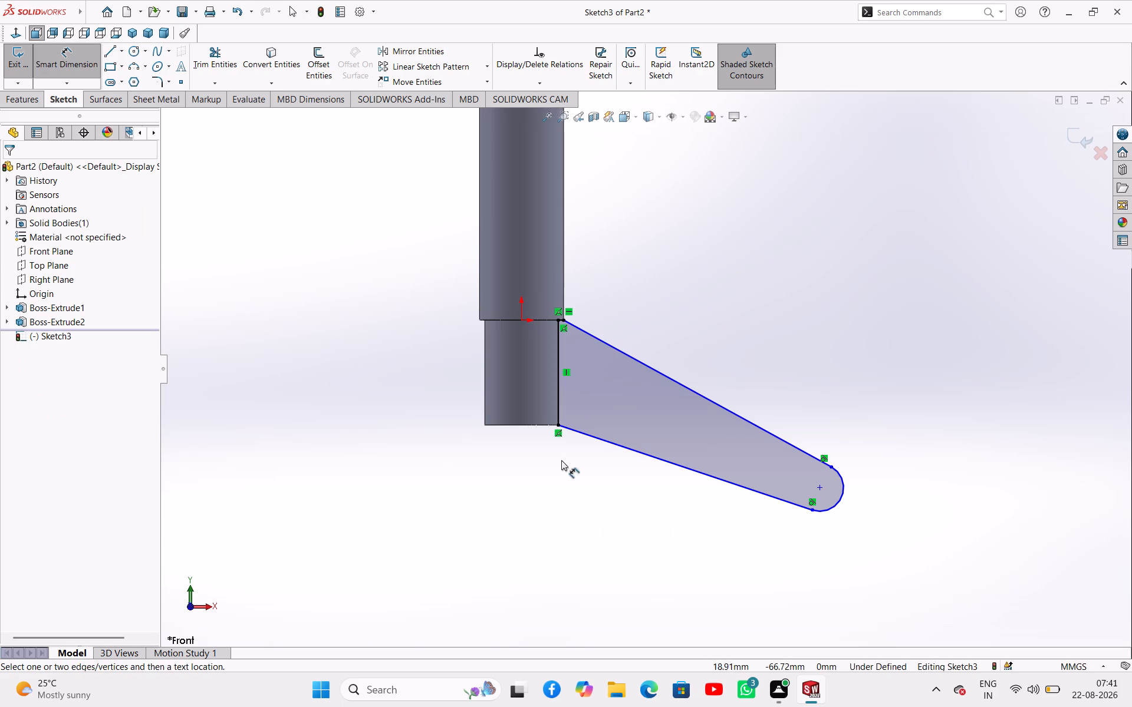
{"action": "left_click", "coordinate": [555, 427]}
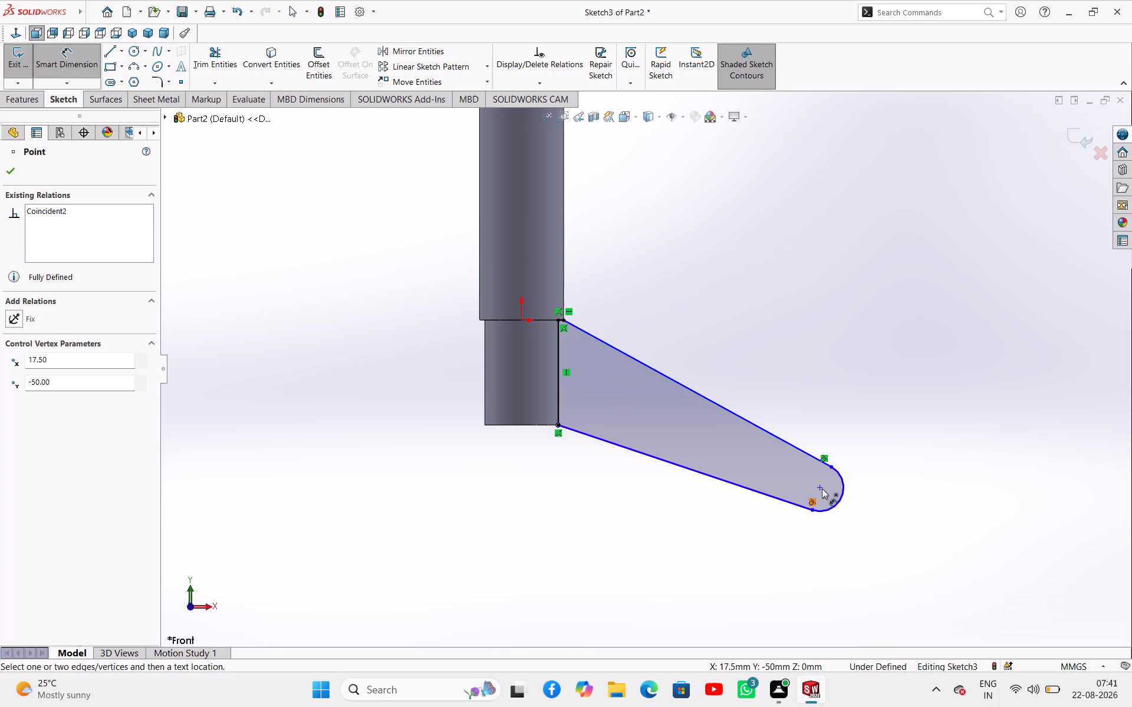
{"action": "left_click", "coordinate": [817, 489]}
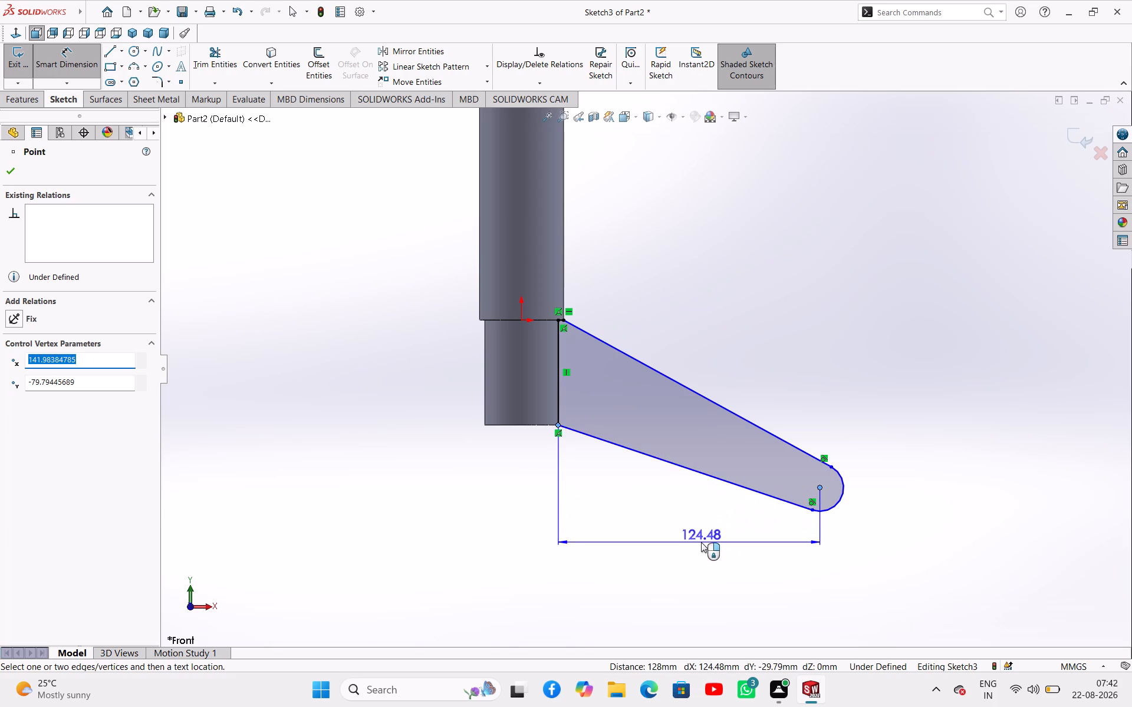
{"action": "left_click", "coordinate": [702, 541]}
{"action": "type", "text": "102"}
{"action": "key", "text": "Return"}
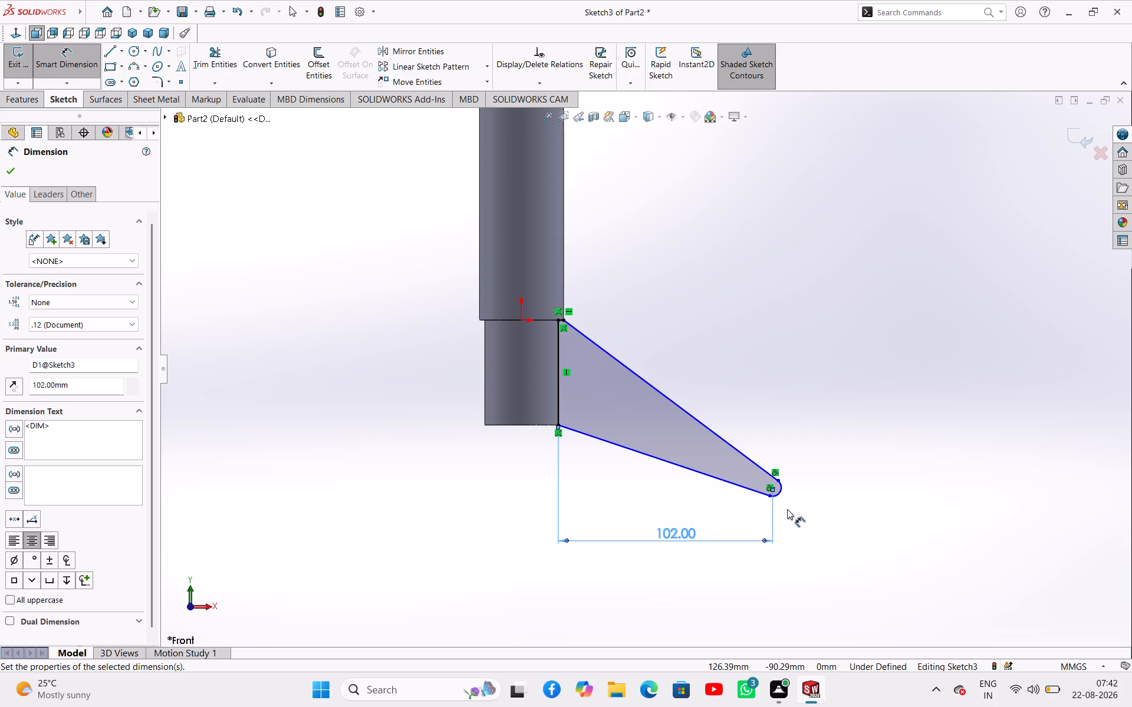
Dimension the arm's end arc with a radius of 15 mm.
{"action": "left_click", "coordinate": [781, 492]}
{"action": "left_click", "coordinate": [822, 528]}
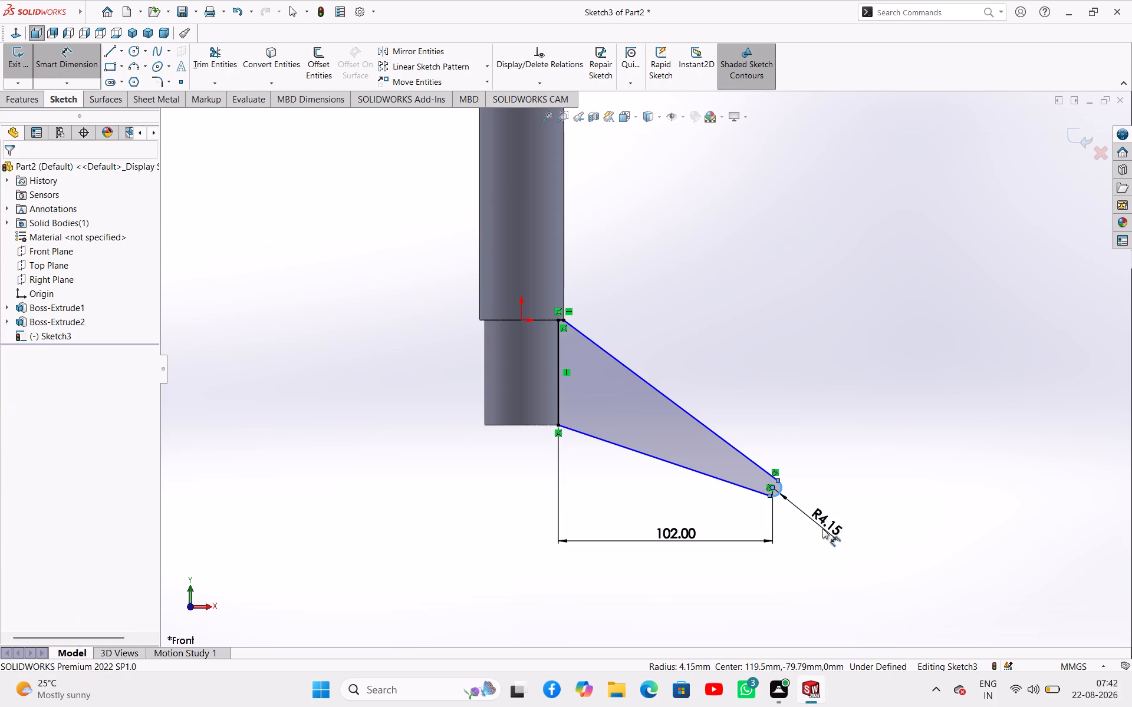
{"action": "type", "text": "15"}
{"action": "key", "text": "Return"}
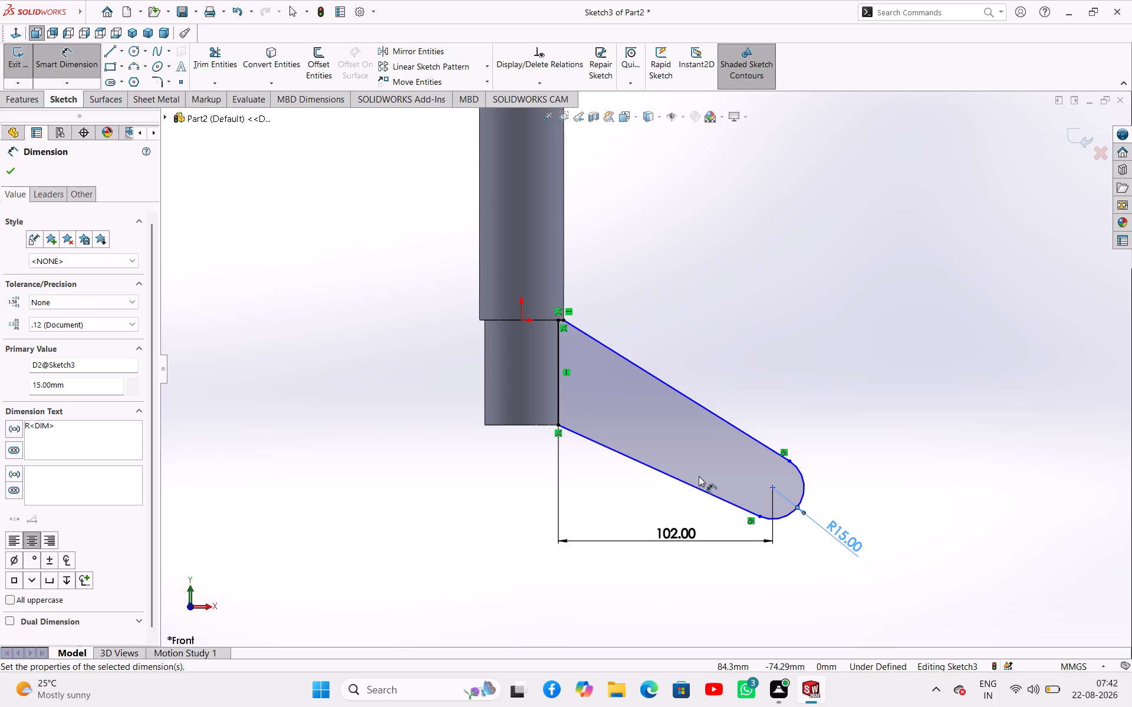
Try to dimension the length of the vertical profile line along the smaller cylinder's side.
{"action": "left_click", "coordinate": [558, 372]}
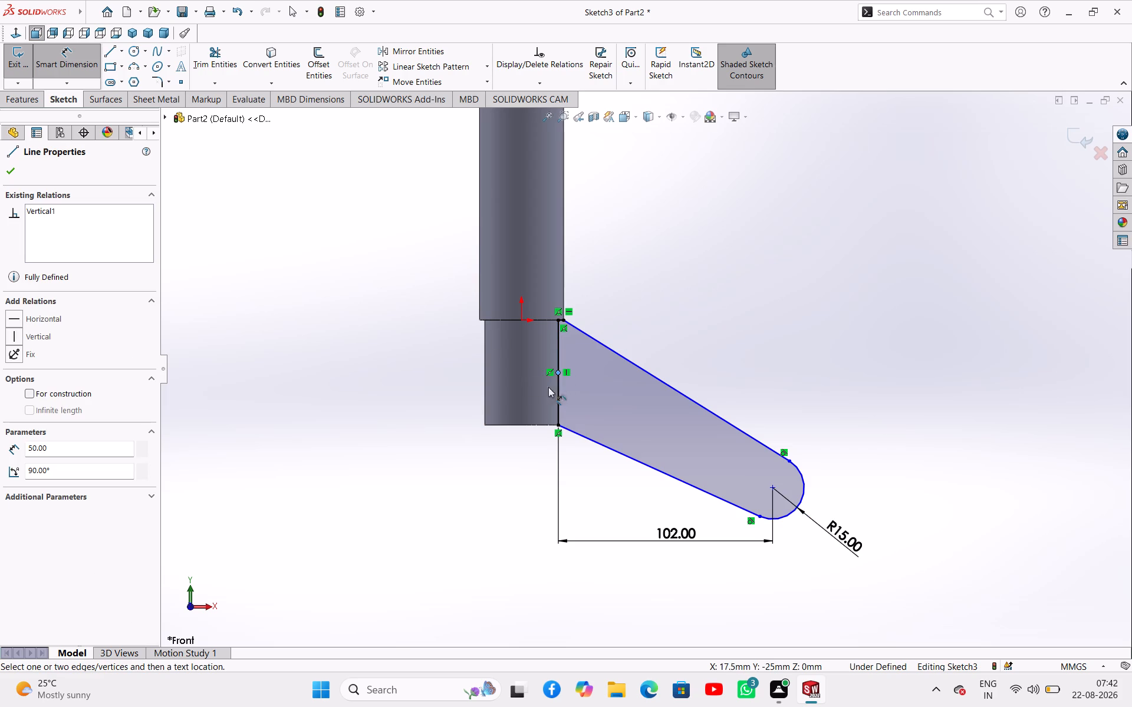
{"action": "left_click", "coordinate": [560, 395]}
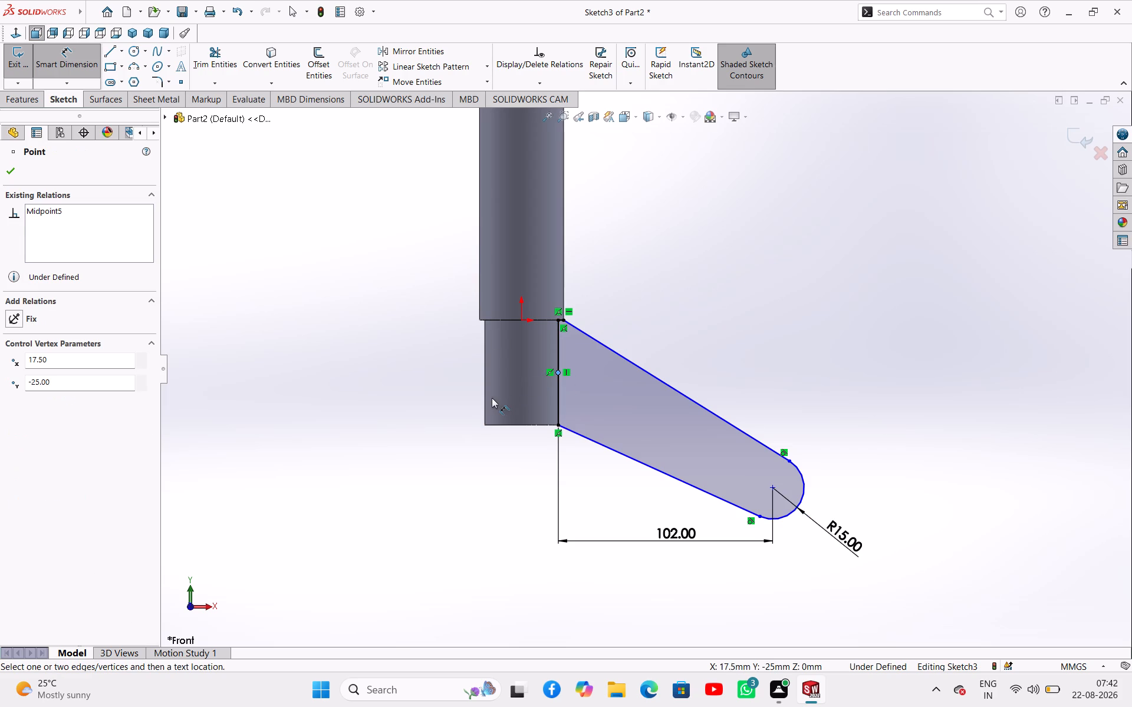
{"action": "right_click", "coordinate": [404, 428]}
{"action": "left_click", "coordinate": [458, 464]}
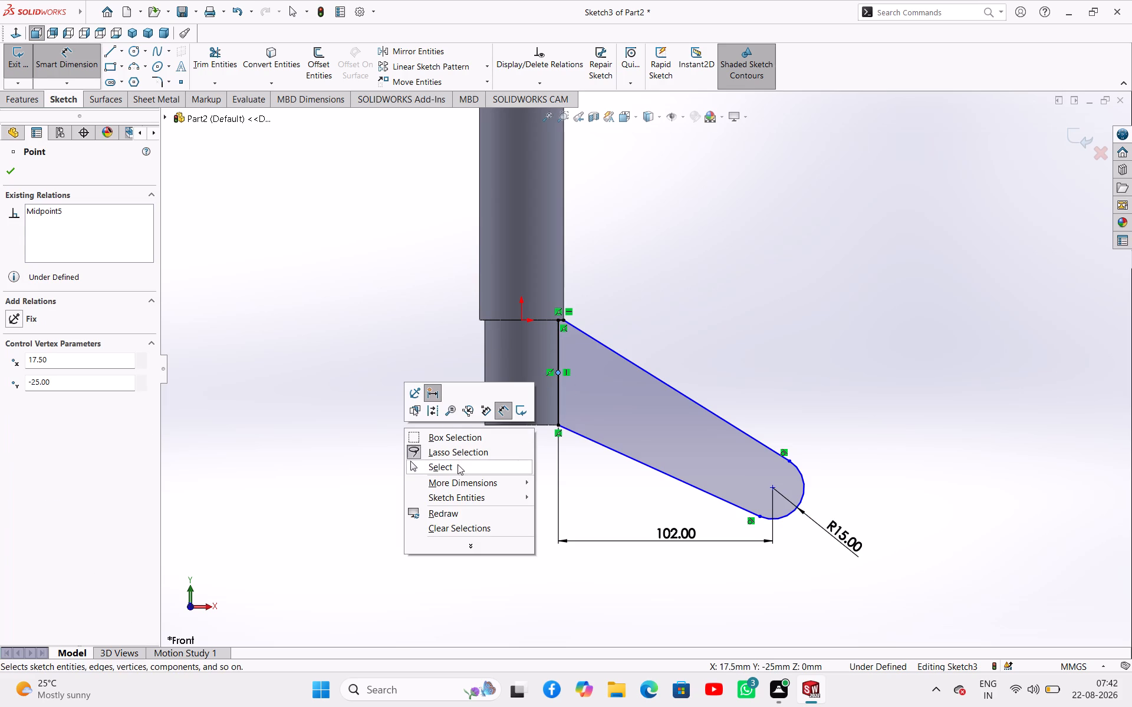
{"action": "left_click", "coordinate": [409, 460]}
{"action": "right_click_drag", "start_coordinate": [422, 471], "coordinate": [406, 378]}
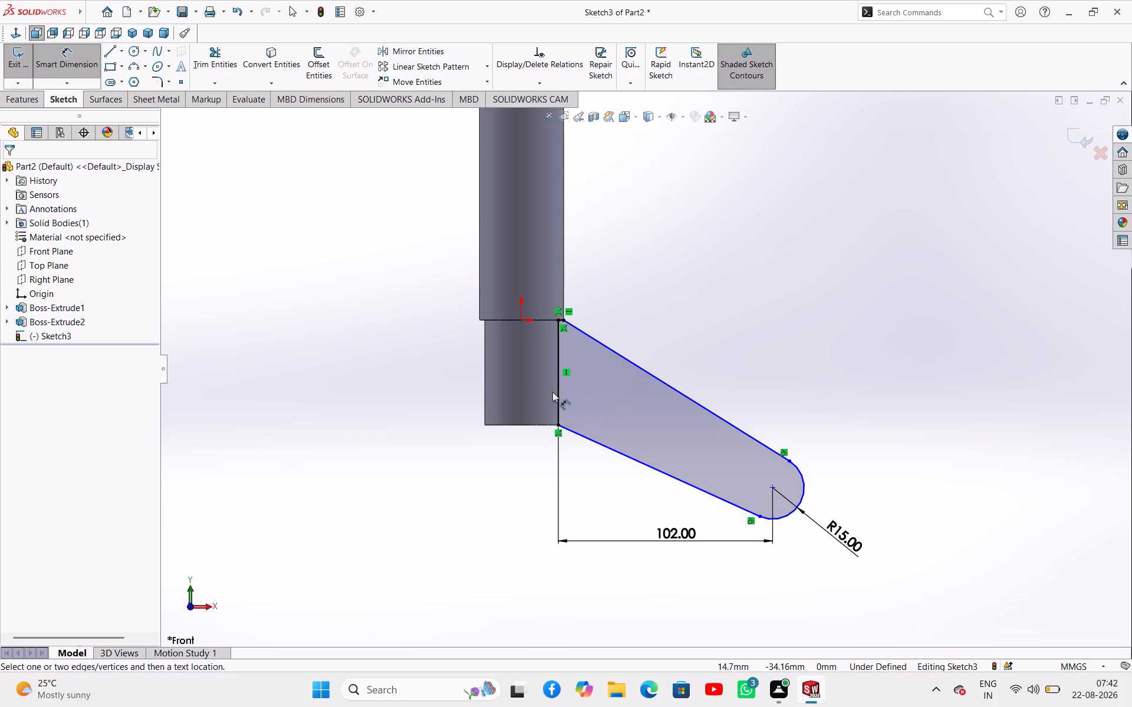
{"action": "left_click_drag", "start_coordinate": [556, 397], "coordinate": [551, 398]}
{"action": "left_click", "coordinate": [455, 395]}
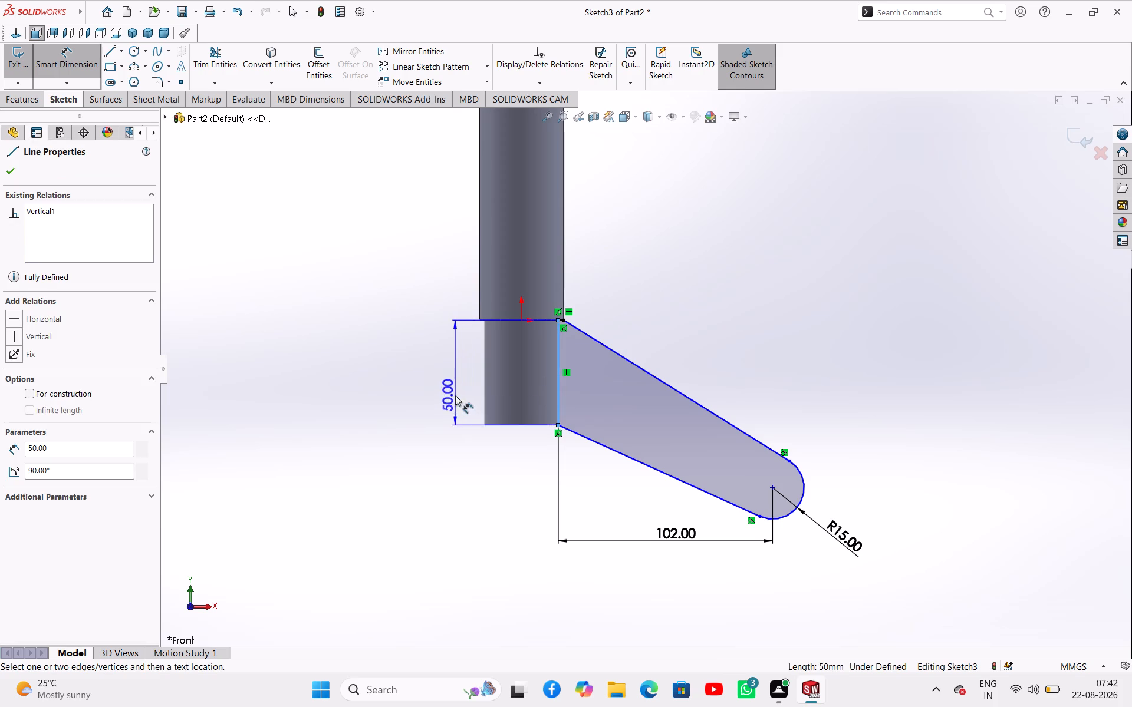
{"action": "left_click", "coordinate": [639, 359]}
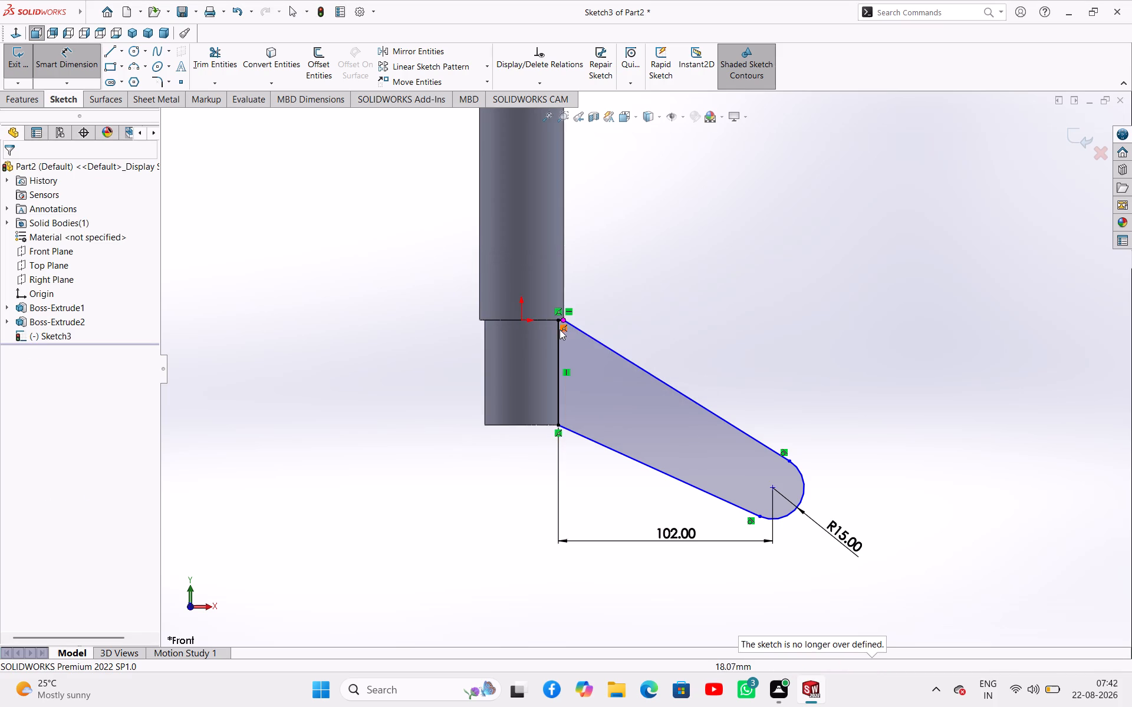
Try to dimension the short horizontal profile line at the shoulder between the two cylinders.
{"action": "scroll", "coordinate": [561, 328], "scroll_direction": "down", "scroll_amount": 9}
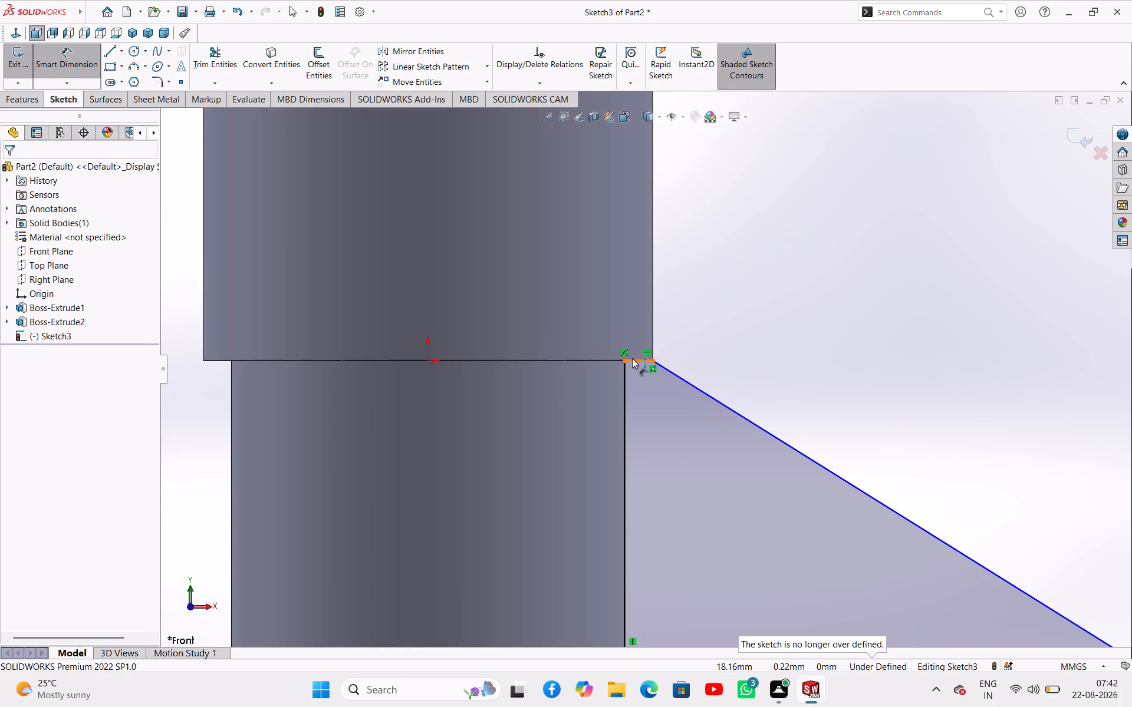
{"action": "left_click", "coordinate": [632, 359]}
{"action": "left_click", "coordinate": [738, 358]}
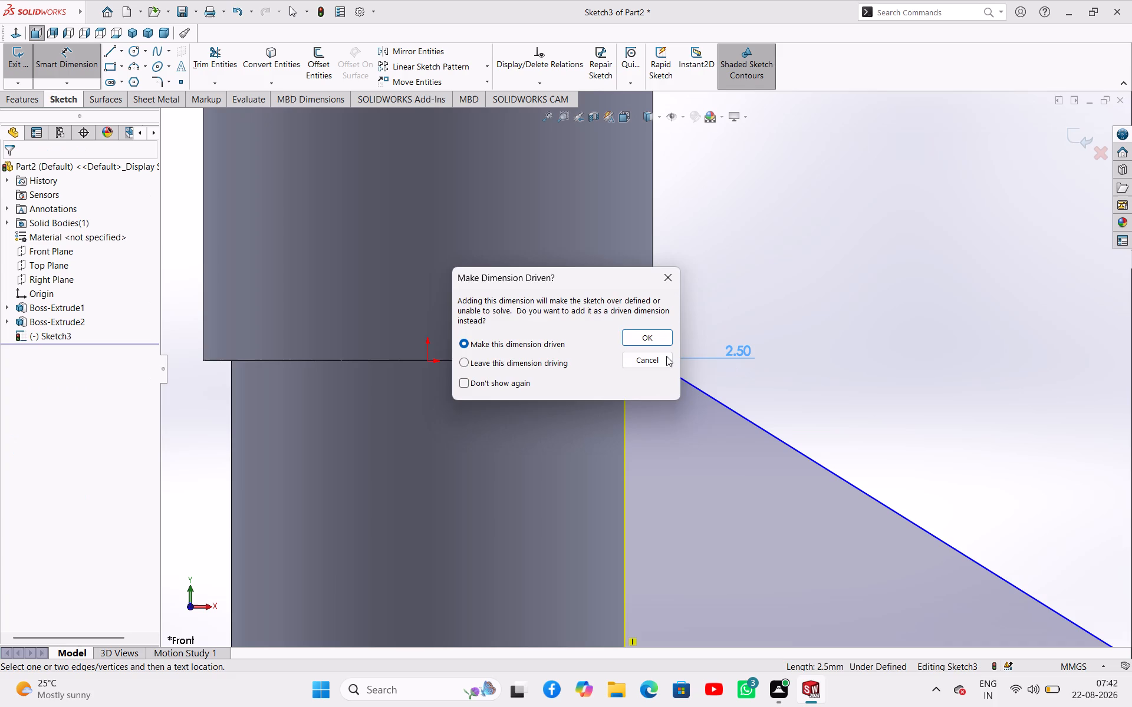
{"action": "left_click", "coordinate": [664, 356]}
Sketch a circle about 11.8 mm in diameter centred on the arm's end arc.
{"action": "scroll", "coordinate": [768, 399], "scroll_direction": "up", "scroll_amount": 9}
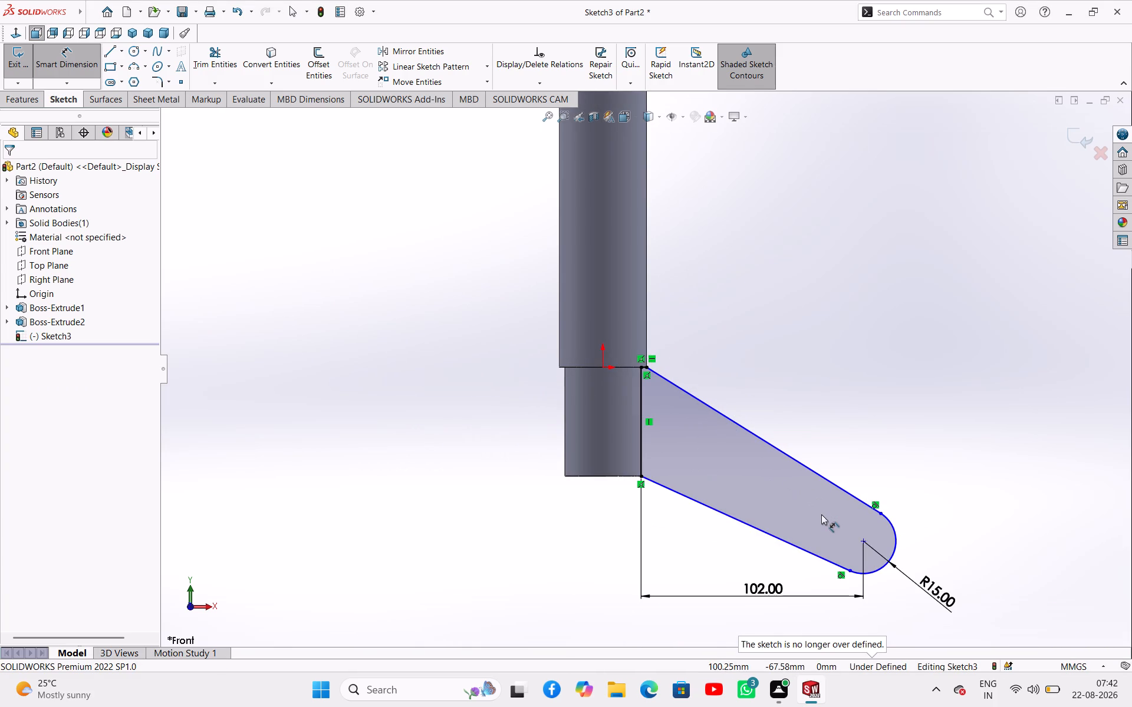
{"action": "scroll", "coordinate": [765, 515], "scroll_direction": "up", "scroll_amount": 2}
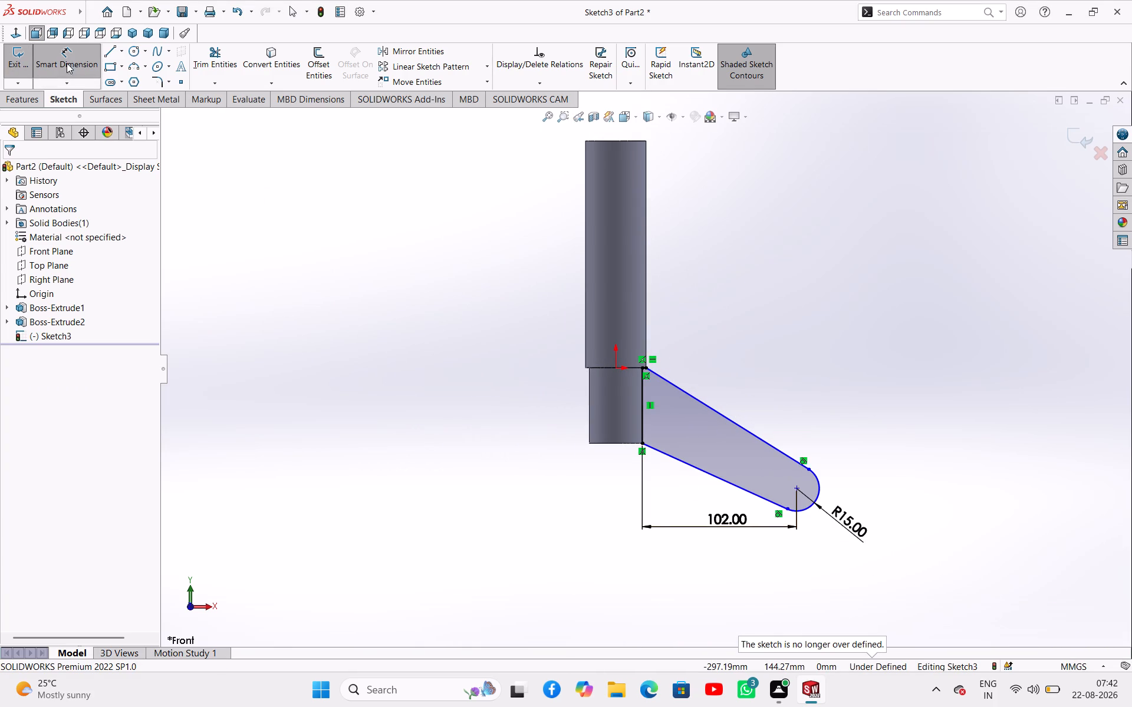
{"action": "left_click", "coordinate": [138, 49]}
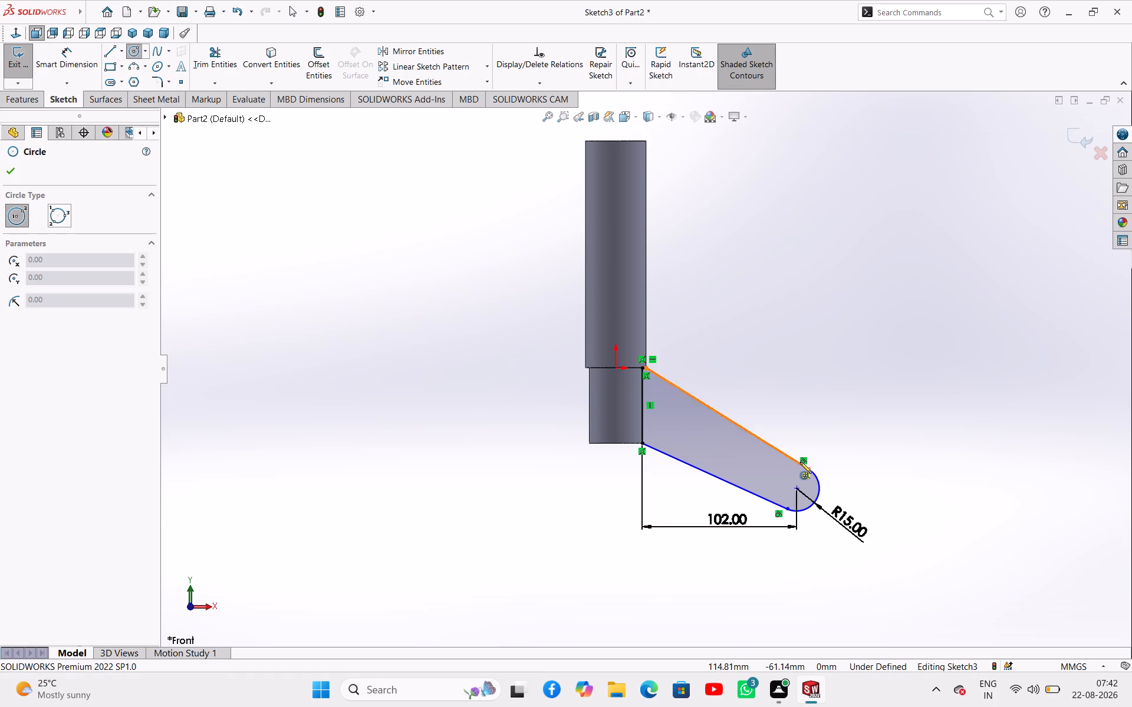
{"action": "left_click", "coordinate": [797, 489]}
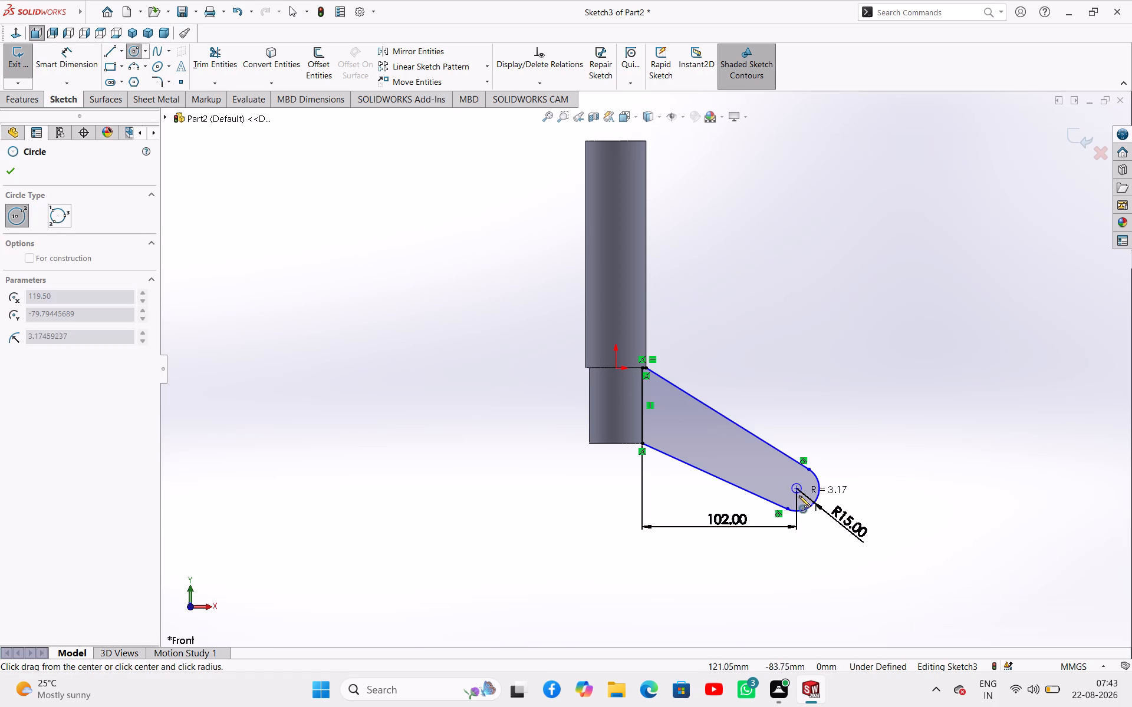
{"action": "left_click", "coordinate": [800, 497]}
Dimension the circle at the arm's rounded end with a diameter of 12.6 mm.
{"action": "right_click_drag", "start_coordinate": [813, 546], "coordinate": [838, 491]}
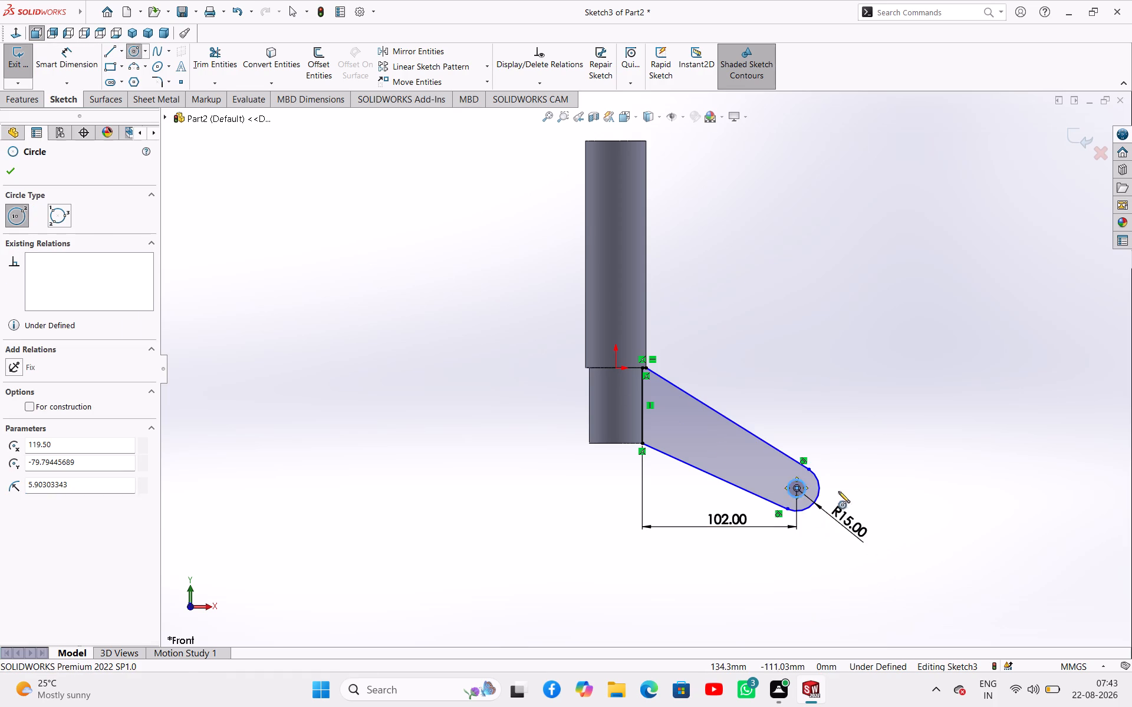
{"action": "right_click_drag", "start_coordinate": [838, 491], "coordinate": [841, 487]}
{"action": "left_click", "coordinate": [799, 497]}
{"action": "left_click", "coordinate": [823, 548]}
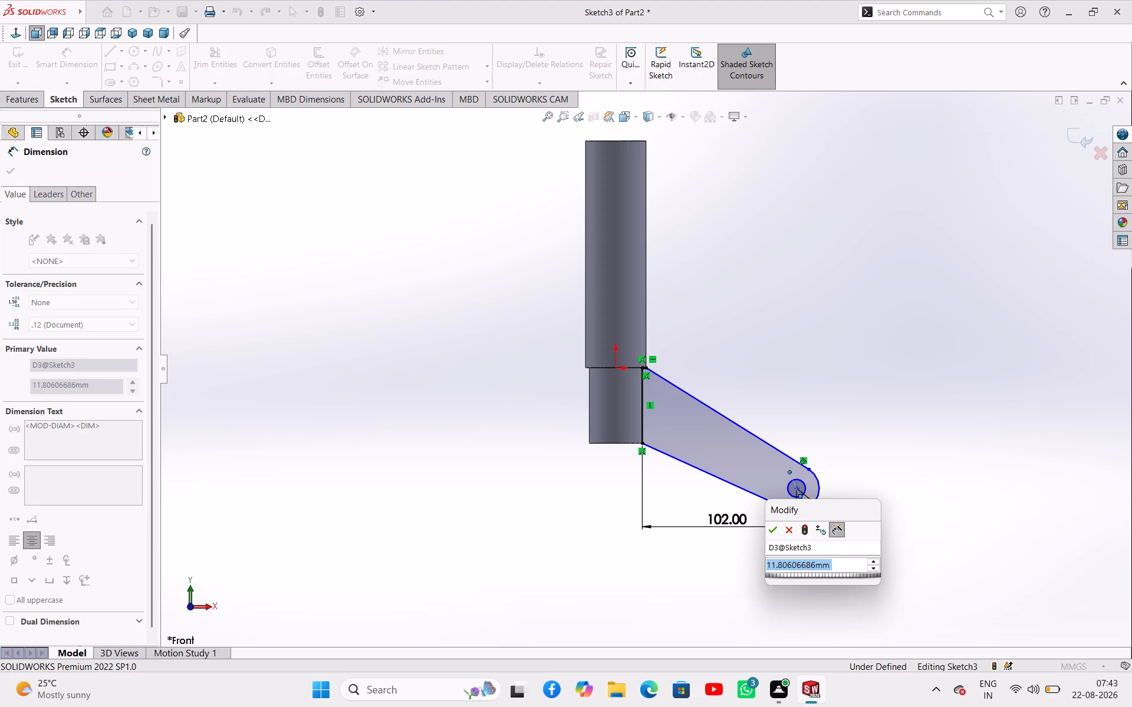
{"action": "type", "text": "12.6"}
{"action": "key", "text": "Return"}
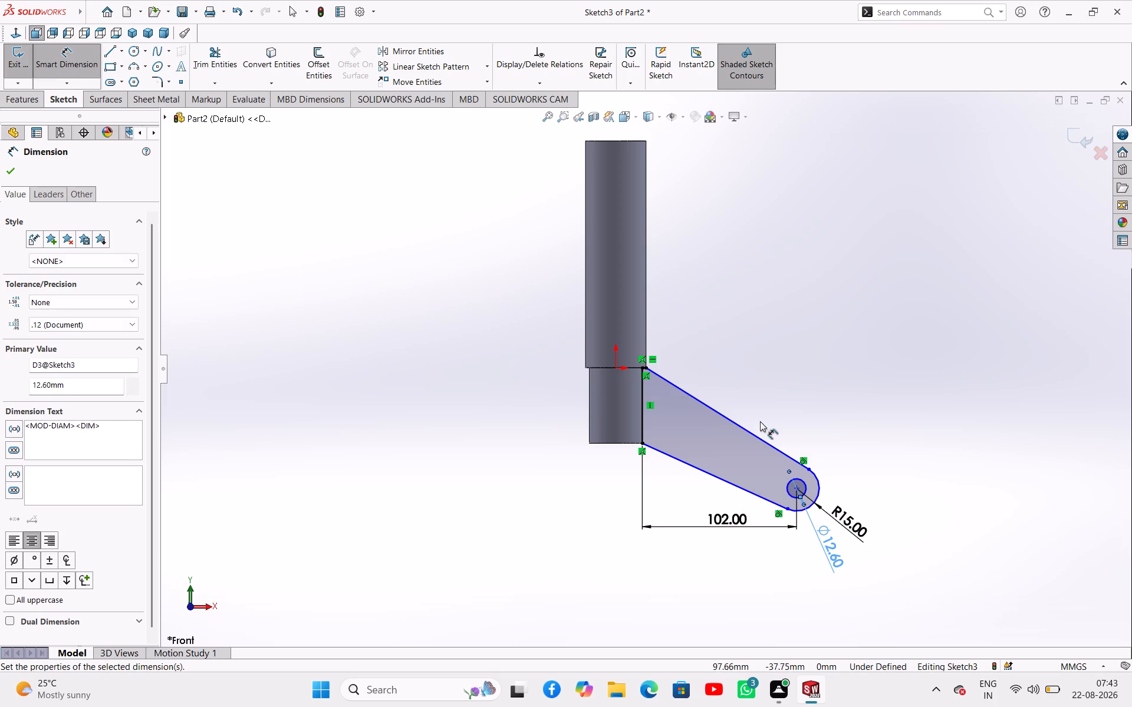
{"action": "right_click", "coordinate": [844, 387]}
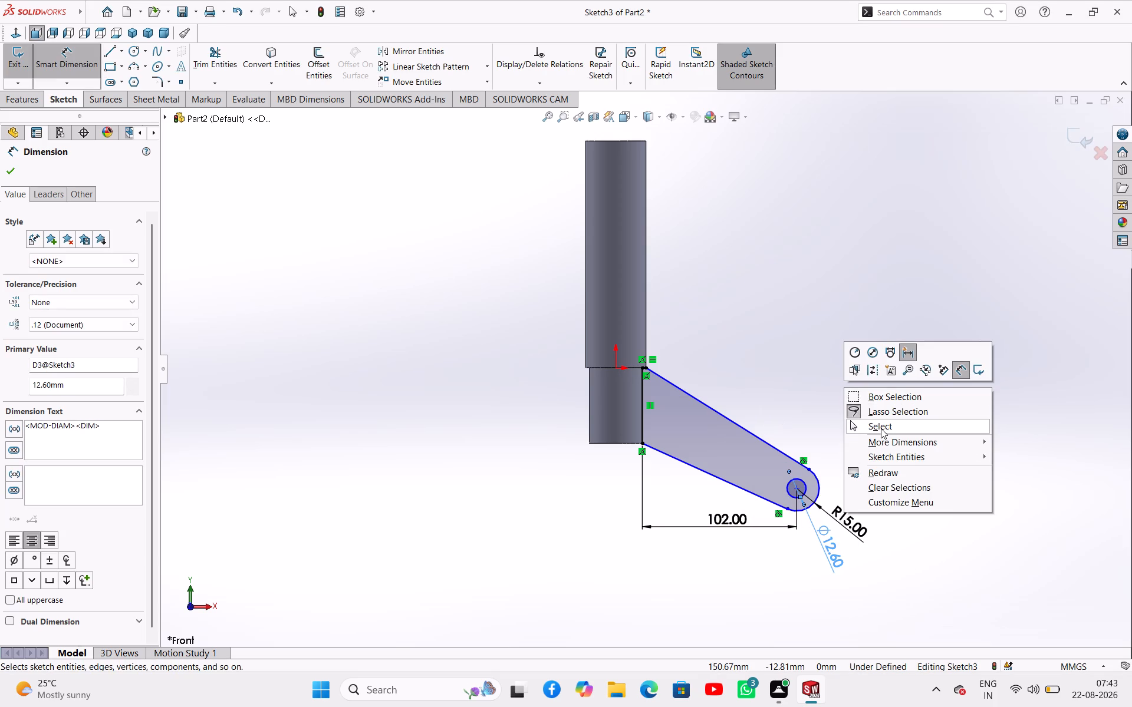
{"action": "left_click", "coordinate": [881, 429]}
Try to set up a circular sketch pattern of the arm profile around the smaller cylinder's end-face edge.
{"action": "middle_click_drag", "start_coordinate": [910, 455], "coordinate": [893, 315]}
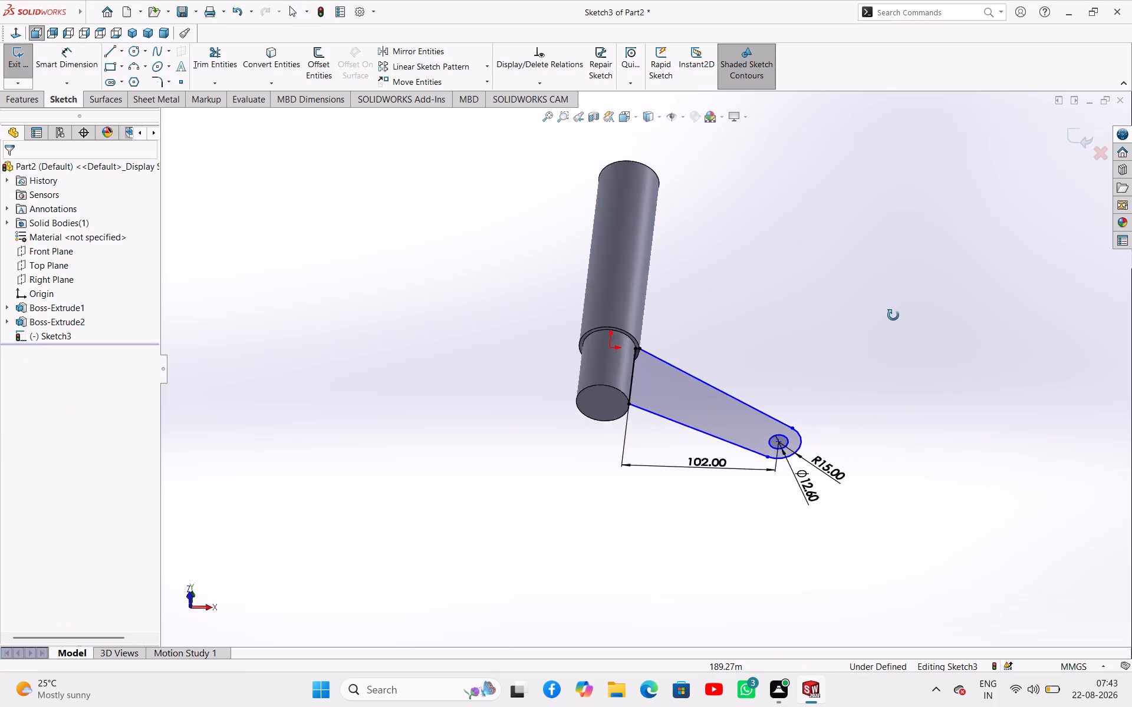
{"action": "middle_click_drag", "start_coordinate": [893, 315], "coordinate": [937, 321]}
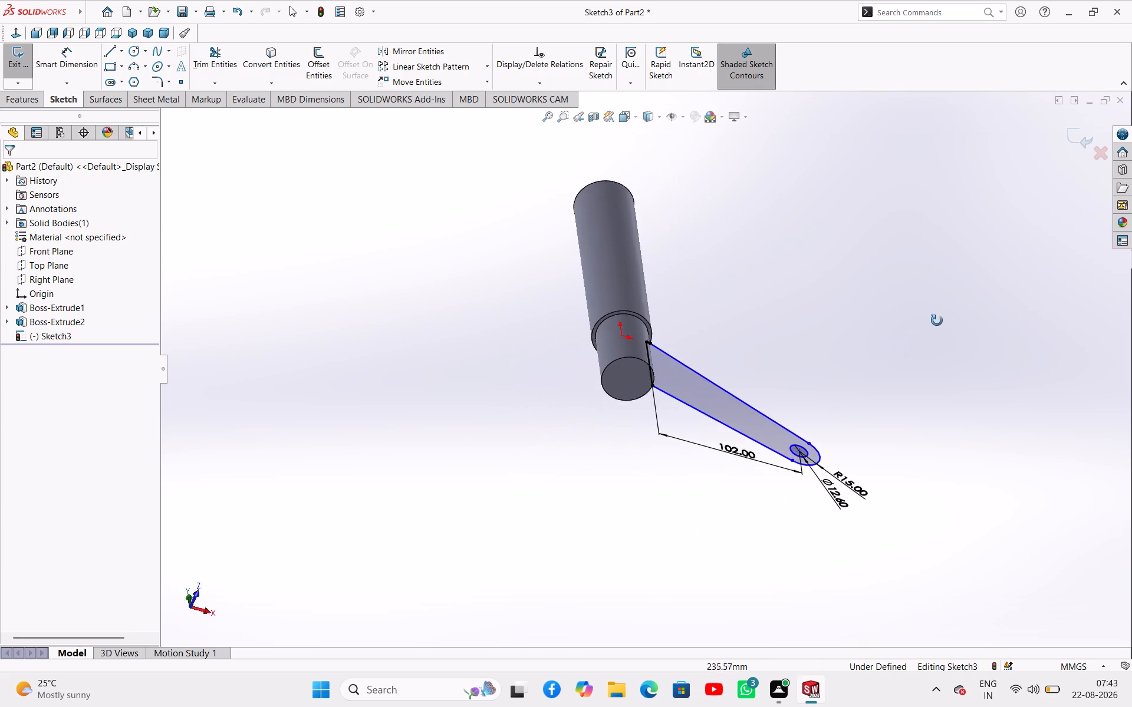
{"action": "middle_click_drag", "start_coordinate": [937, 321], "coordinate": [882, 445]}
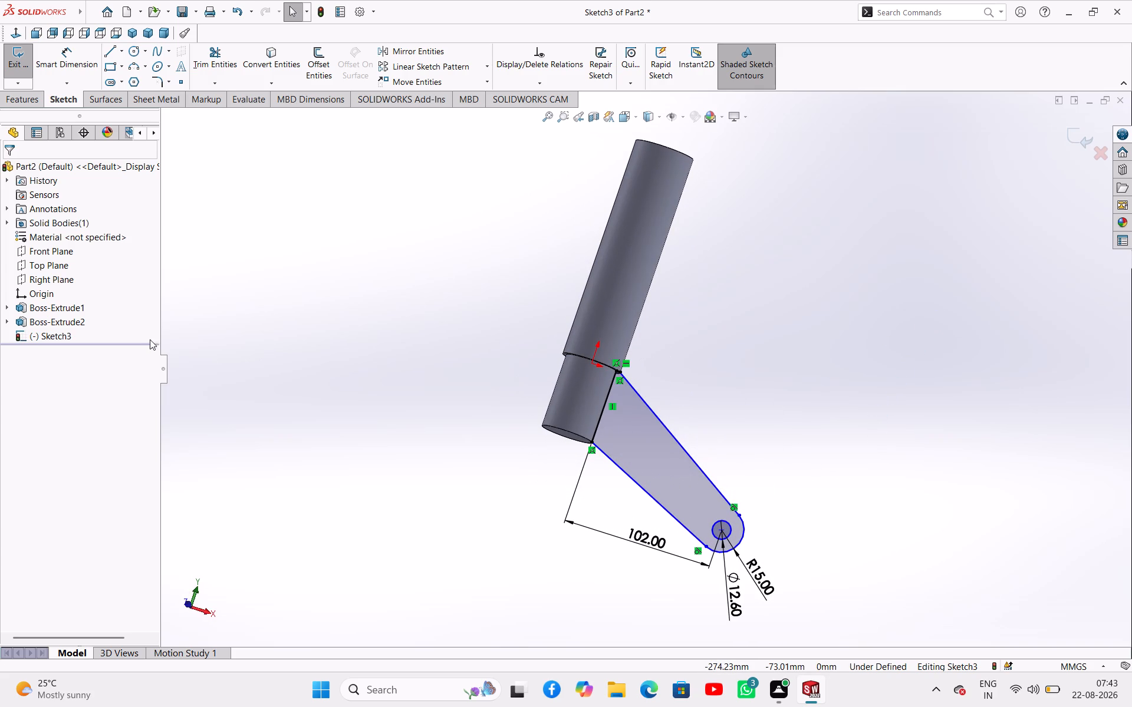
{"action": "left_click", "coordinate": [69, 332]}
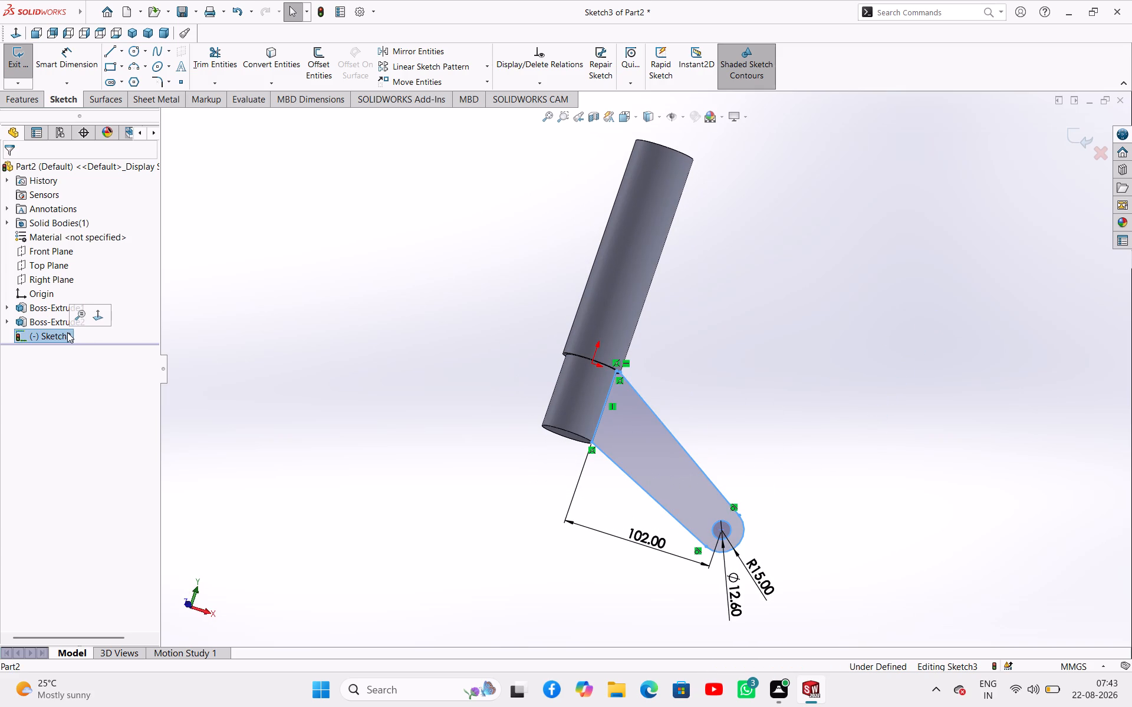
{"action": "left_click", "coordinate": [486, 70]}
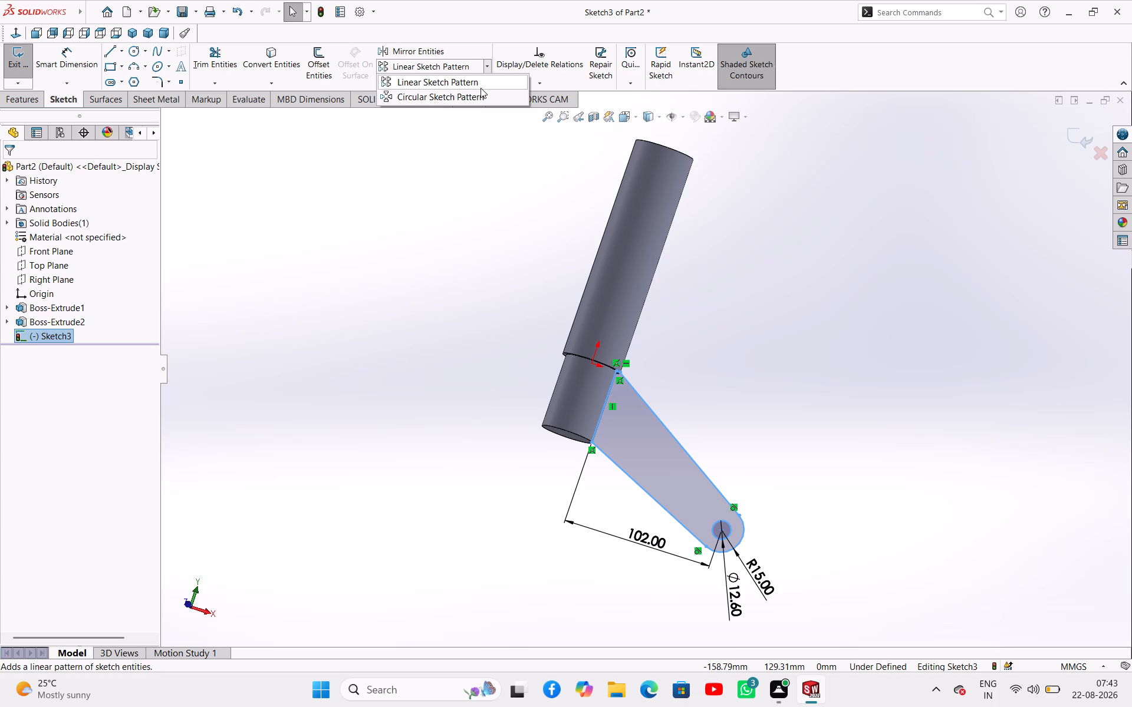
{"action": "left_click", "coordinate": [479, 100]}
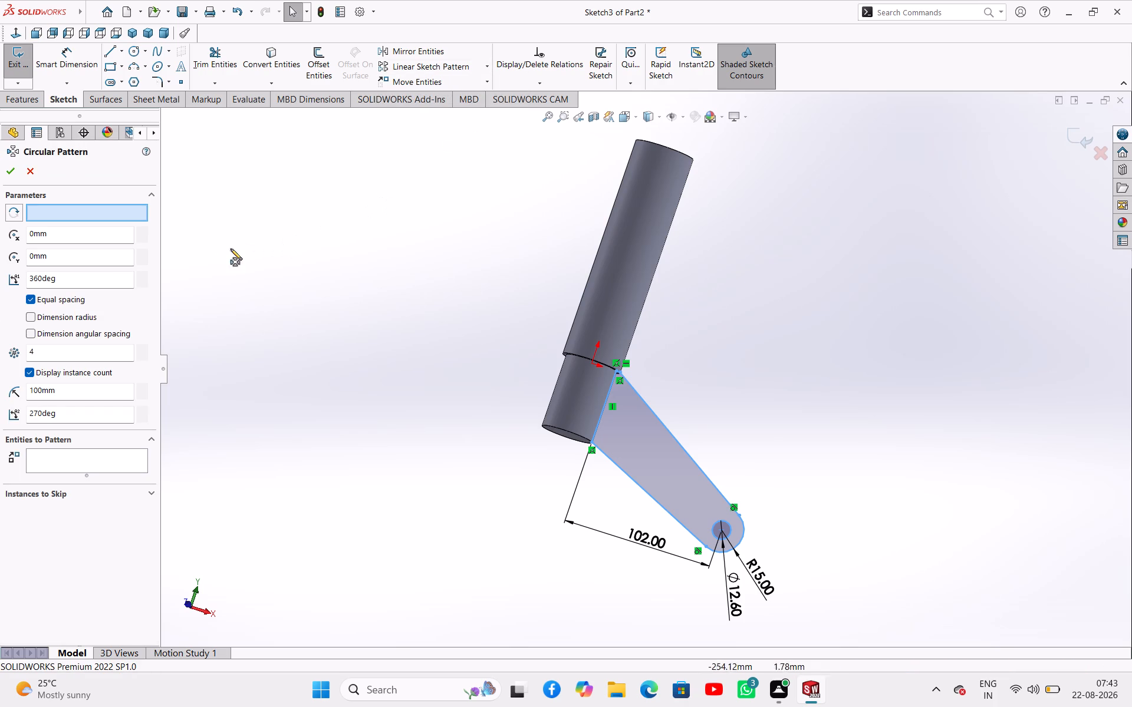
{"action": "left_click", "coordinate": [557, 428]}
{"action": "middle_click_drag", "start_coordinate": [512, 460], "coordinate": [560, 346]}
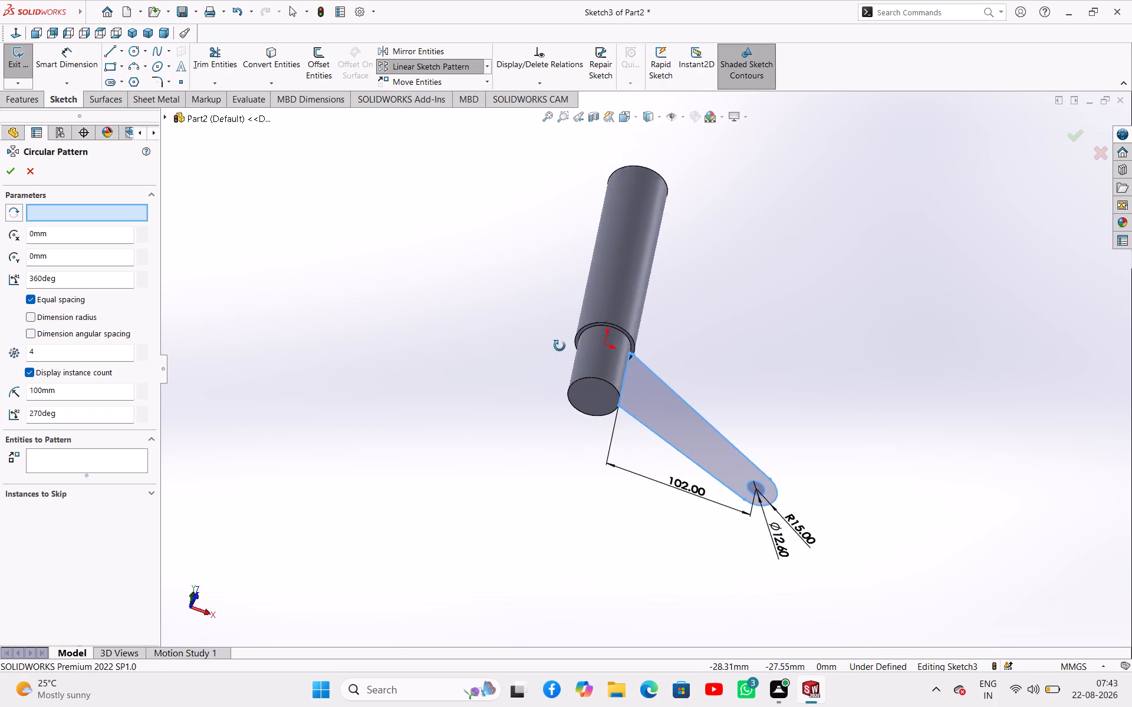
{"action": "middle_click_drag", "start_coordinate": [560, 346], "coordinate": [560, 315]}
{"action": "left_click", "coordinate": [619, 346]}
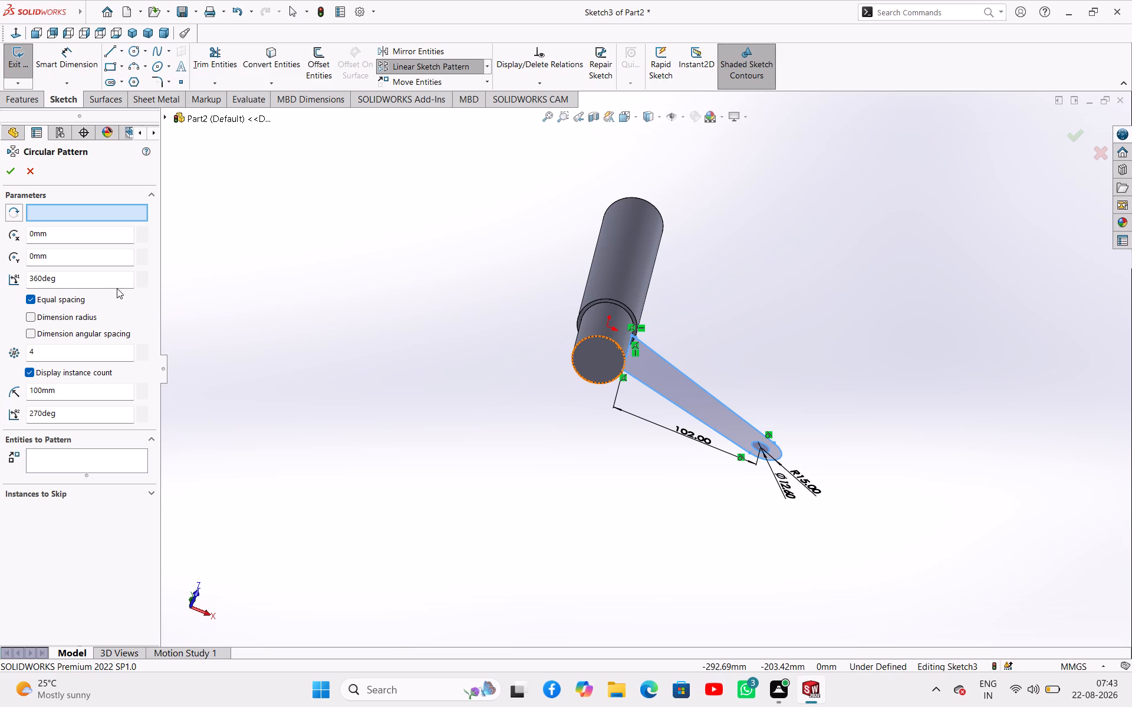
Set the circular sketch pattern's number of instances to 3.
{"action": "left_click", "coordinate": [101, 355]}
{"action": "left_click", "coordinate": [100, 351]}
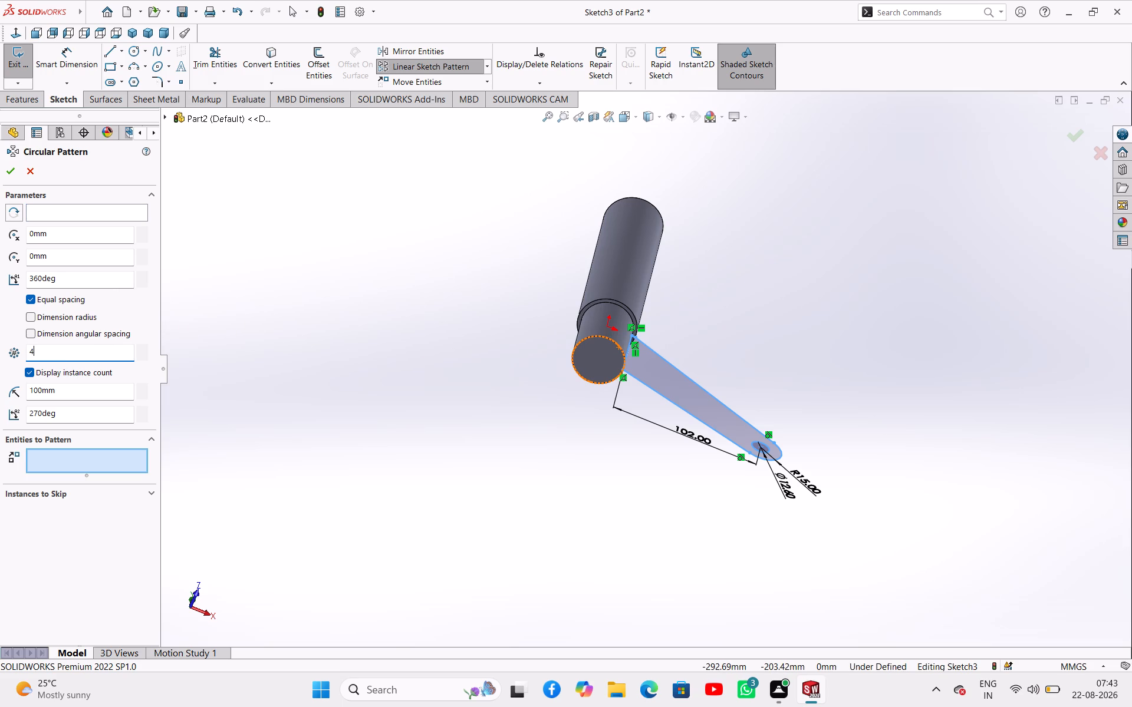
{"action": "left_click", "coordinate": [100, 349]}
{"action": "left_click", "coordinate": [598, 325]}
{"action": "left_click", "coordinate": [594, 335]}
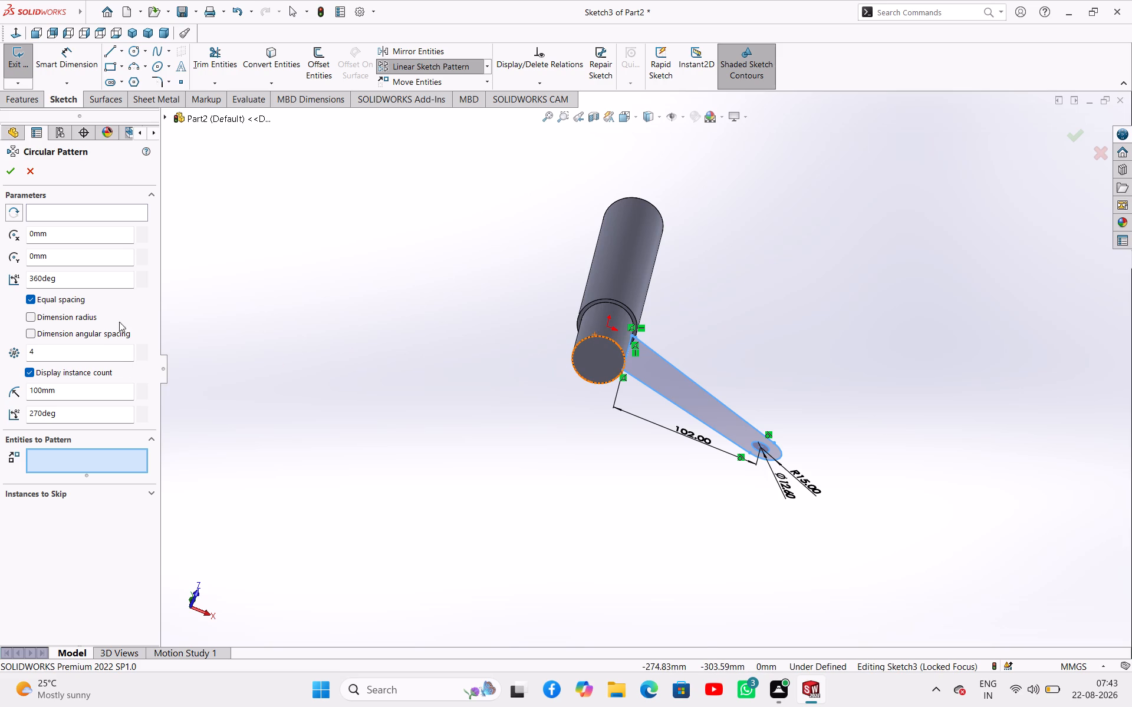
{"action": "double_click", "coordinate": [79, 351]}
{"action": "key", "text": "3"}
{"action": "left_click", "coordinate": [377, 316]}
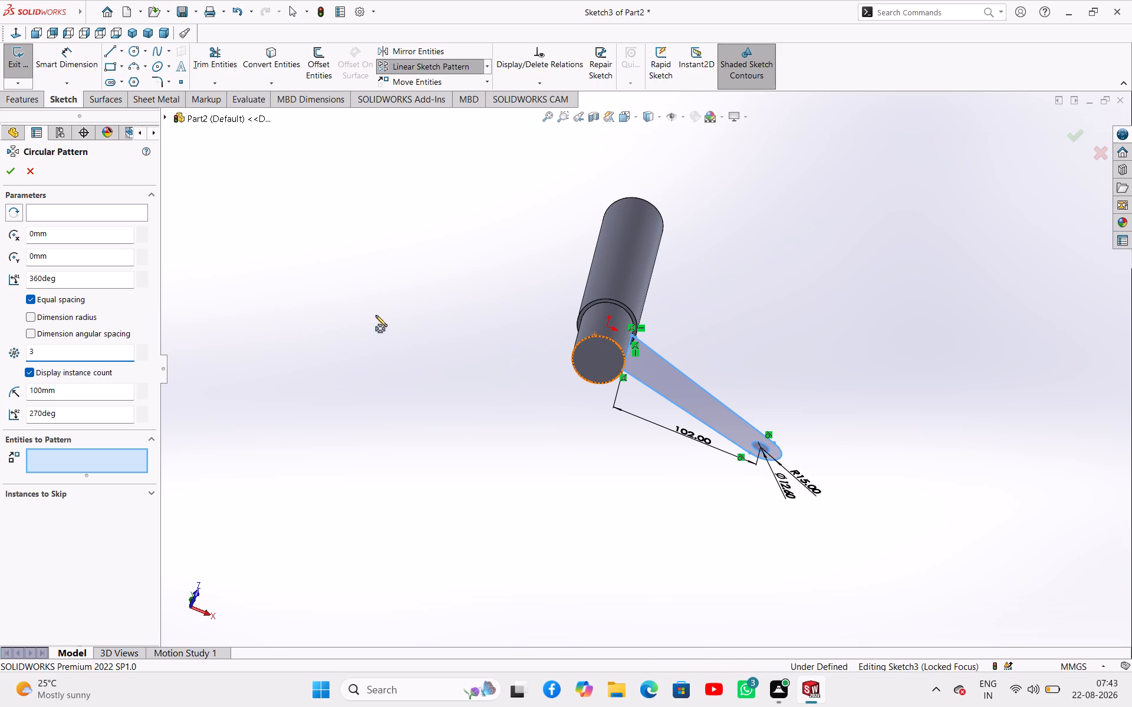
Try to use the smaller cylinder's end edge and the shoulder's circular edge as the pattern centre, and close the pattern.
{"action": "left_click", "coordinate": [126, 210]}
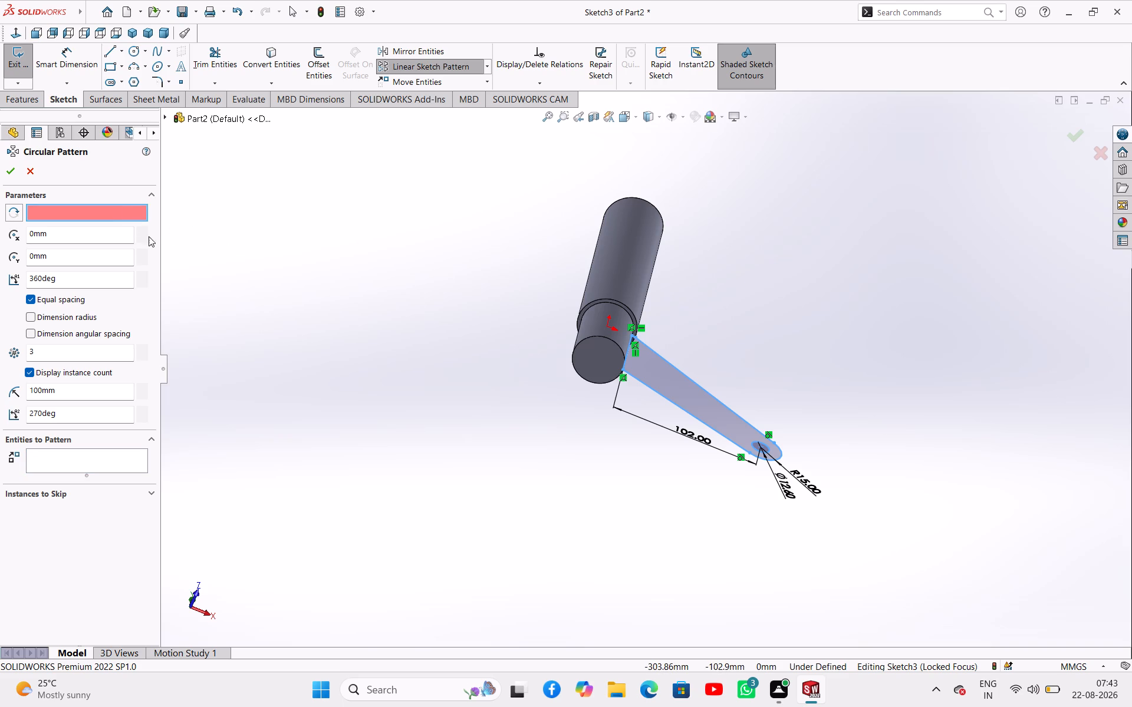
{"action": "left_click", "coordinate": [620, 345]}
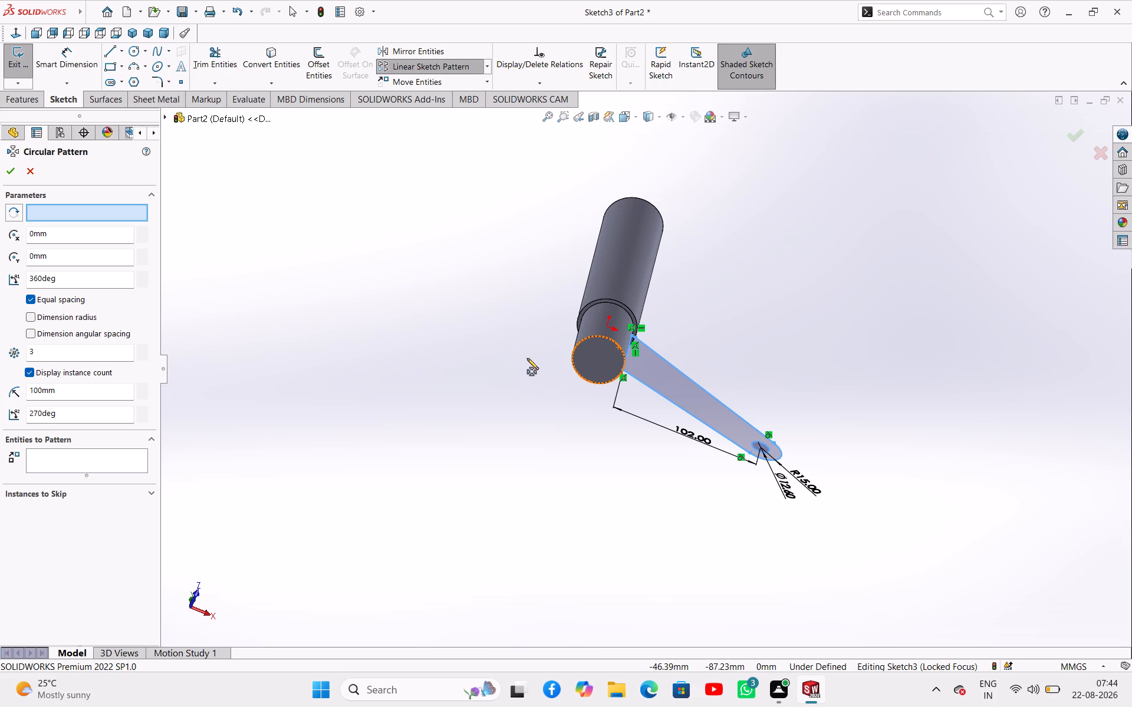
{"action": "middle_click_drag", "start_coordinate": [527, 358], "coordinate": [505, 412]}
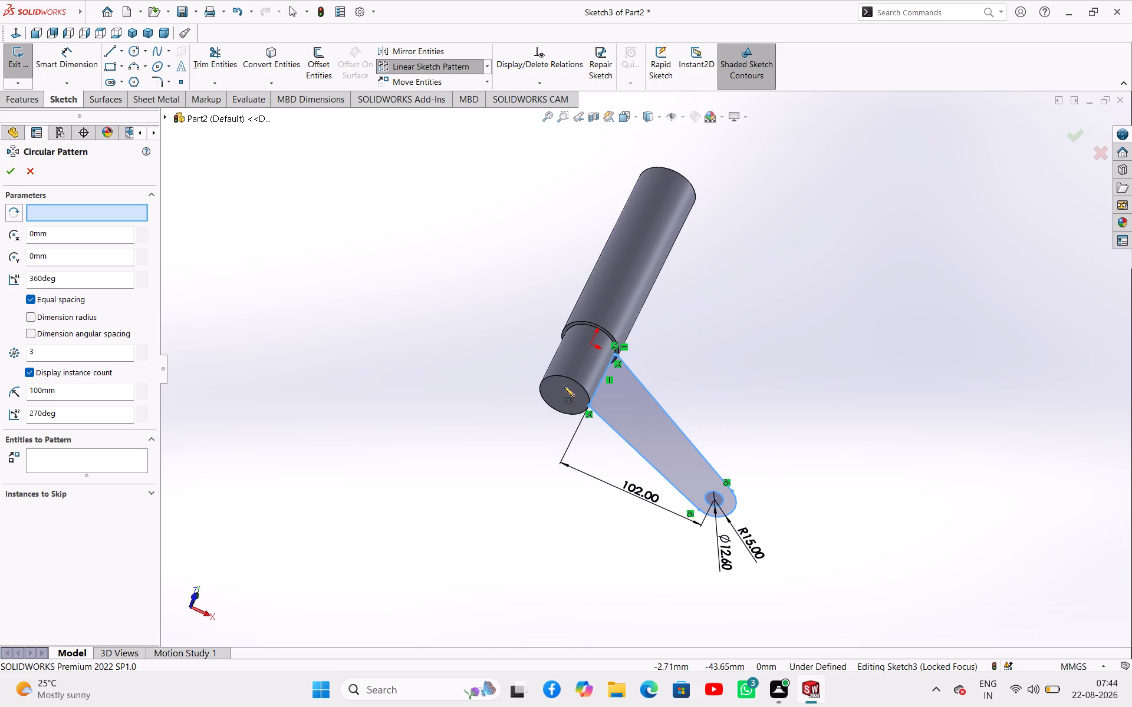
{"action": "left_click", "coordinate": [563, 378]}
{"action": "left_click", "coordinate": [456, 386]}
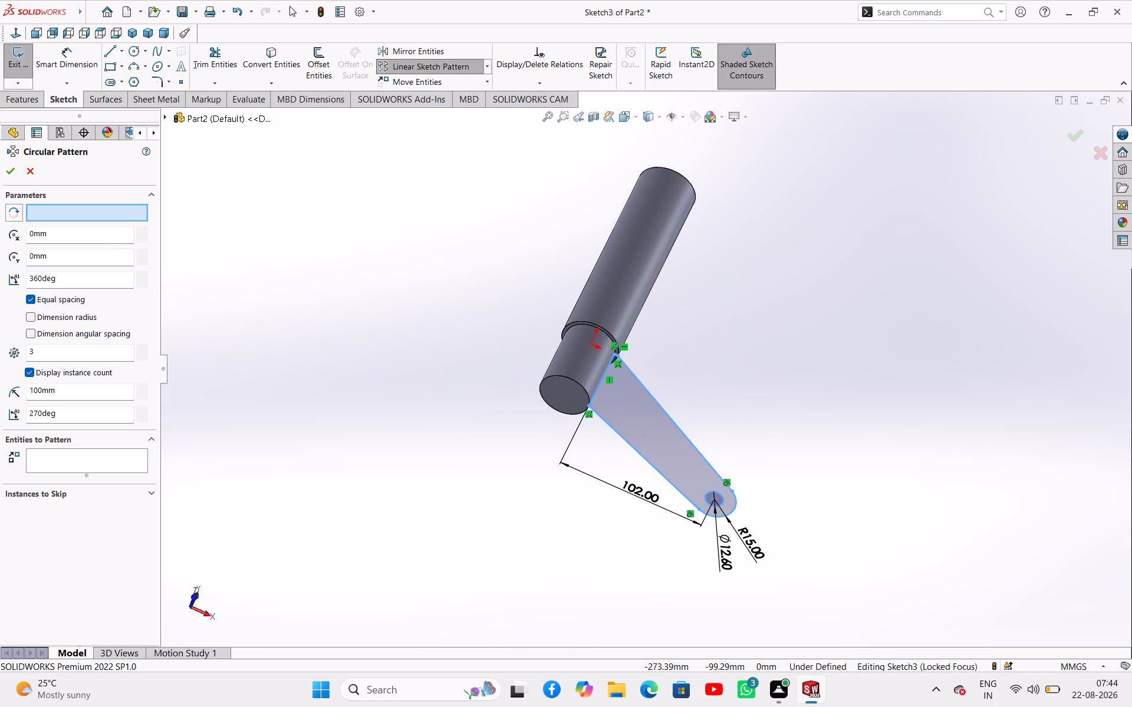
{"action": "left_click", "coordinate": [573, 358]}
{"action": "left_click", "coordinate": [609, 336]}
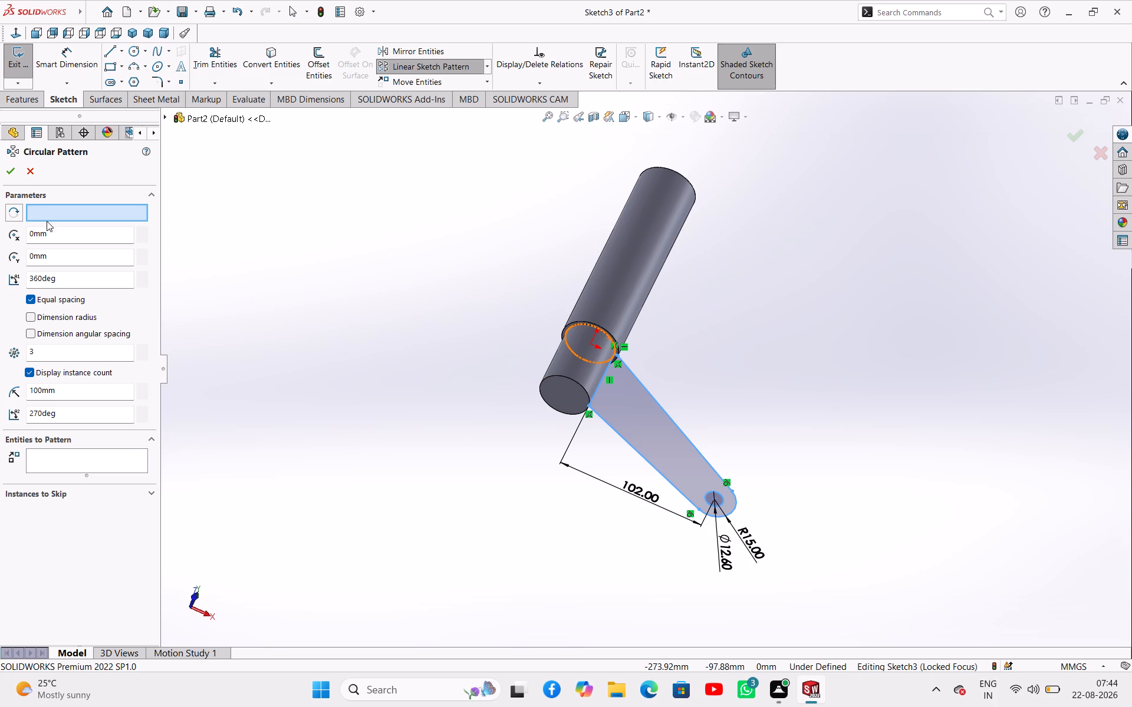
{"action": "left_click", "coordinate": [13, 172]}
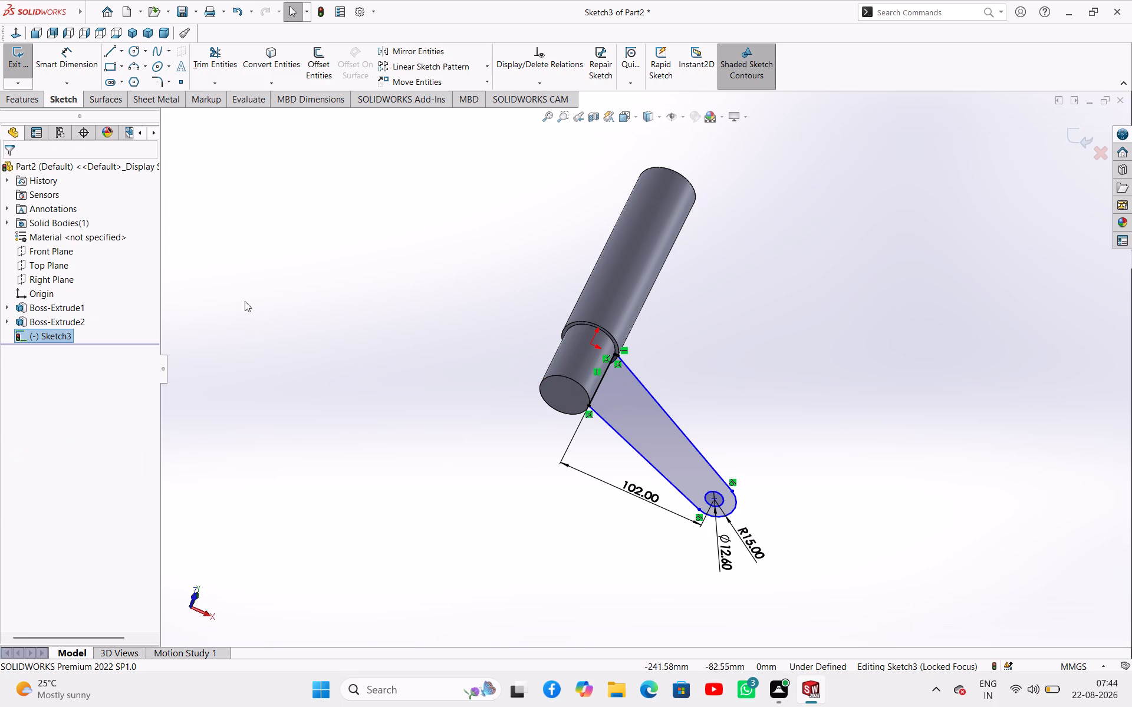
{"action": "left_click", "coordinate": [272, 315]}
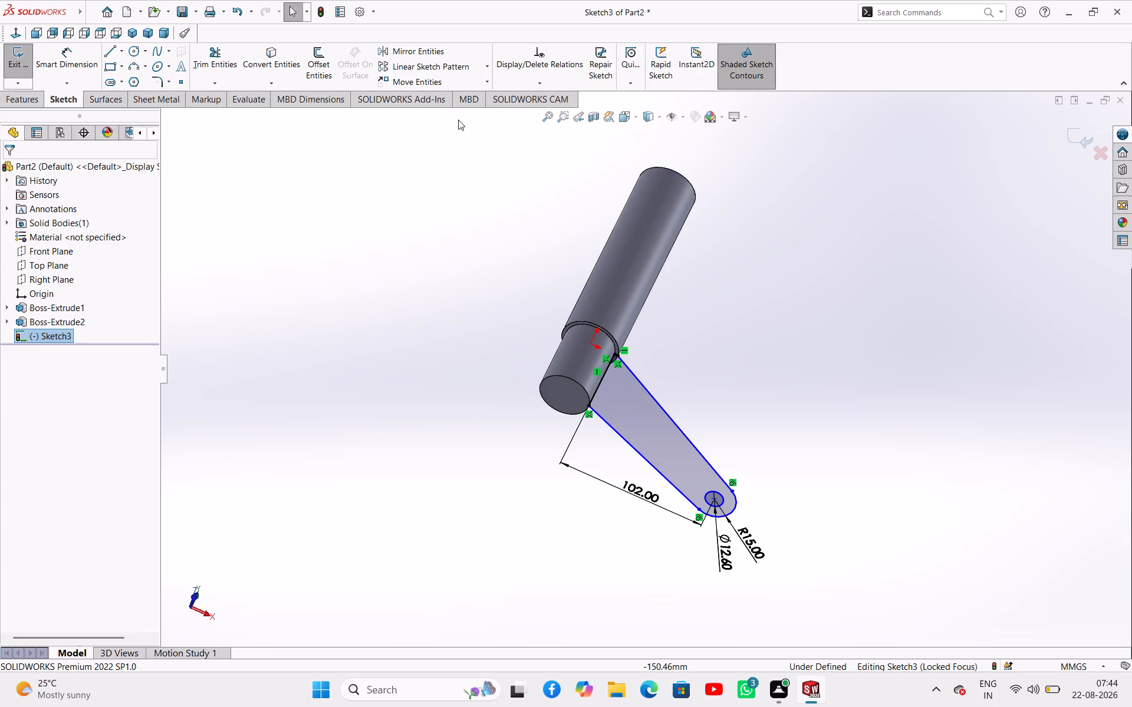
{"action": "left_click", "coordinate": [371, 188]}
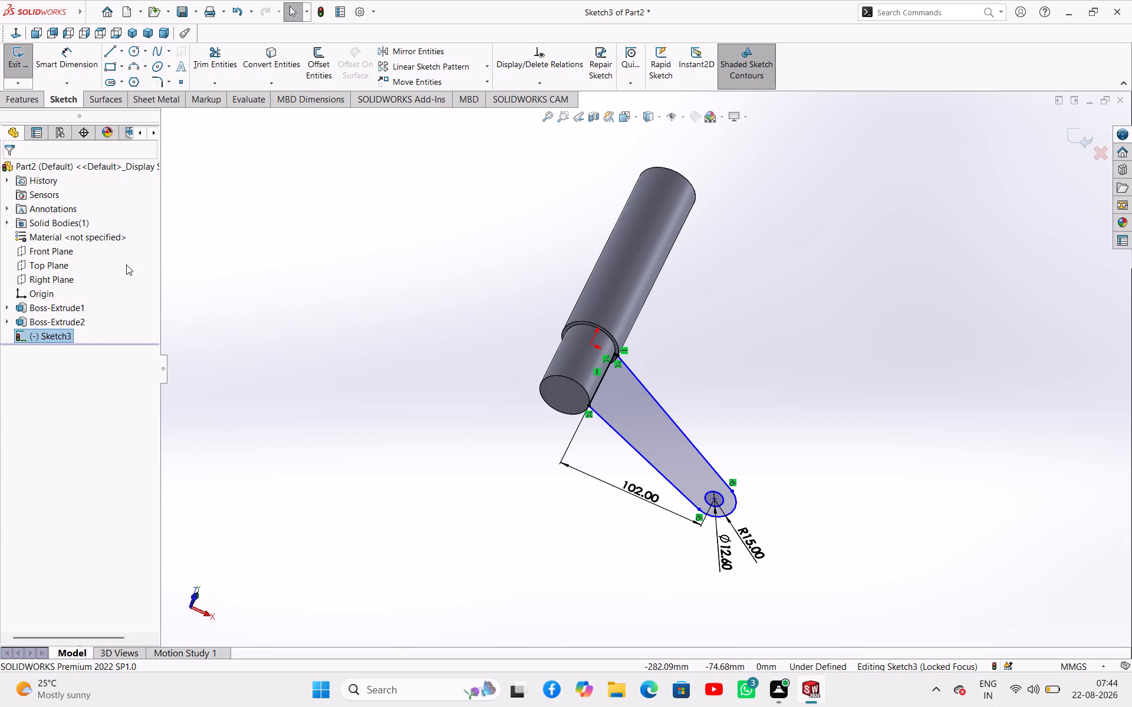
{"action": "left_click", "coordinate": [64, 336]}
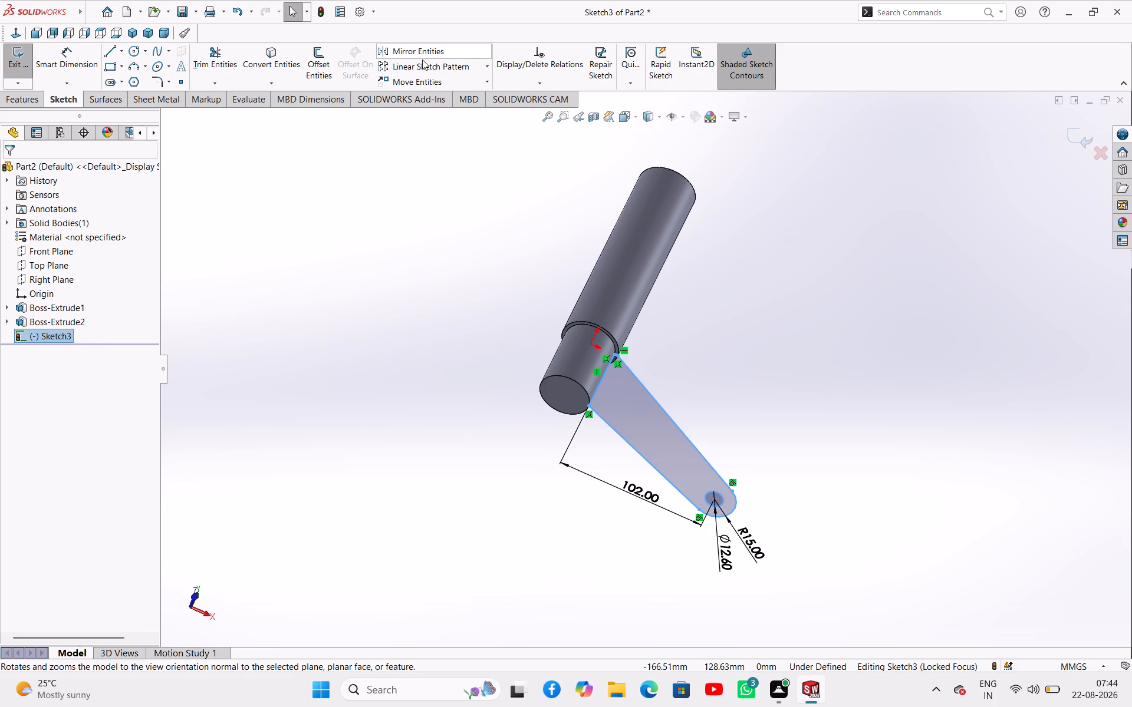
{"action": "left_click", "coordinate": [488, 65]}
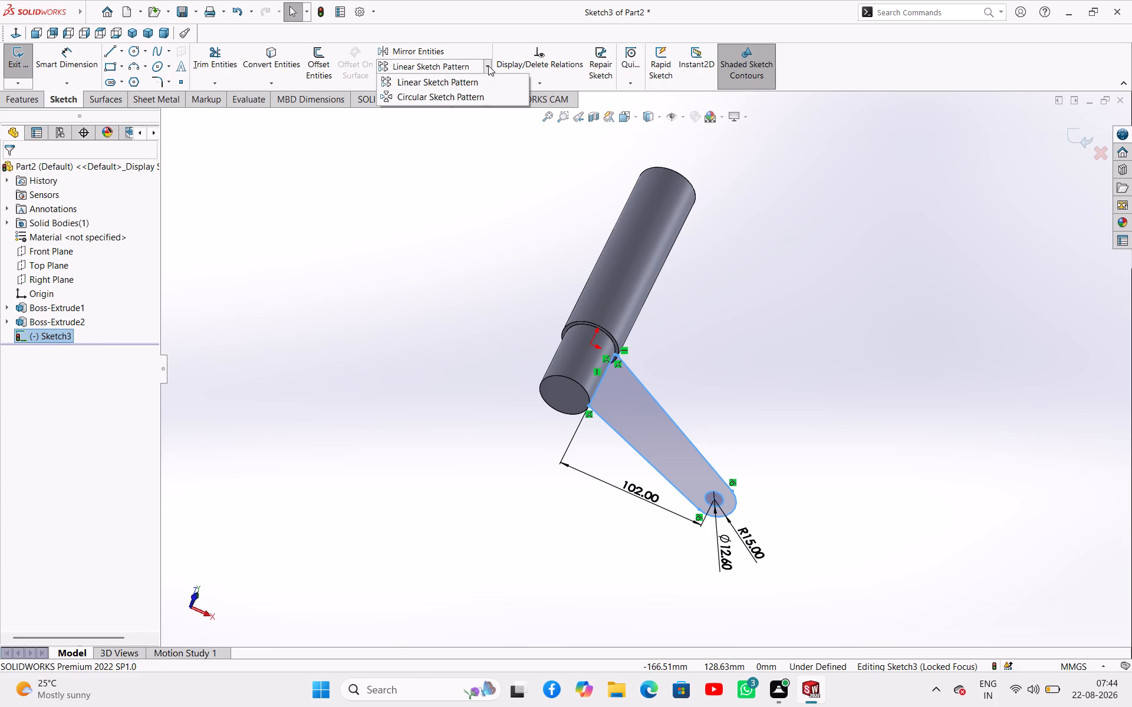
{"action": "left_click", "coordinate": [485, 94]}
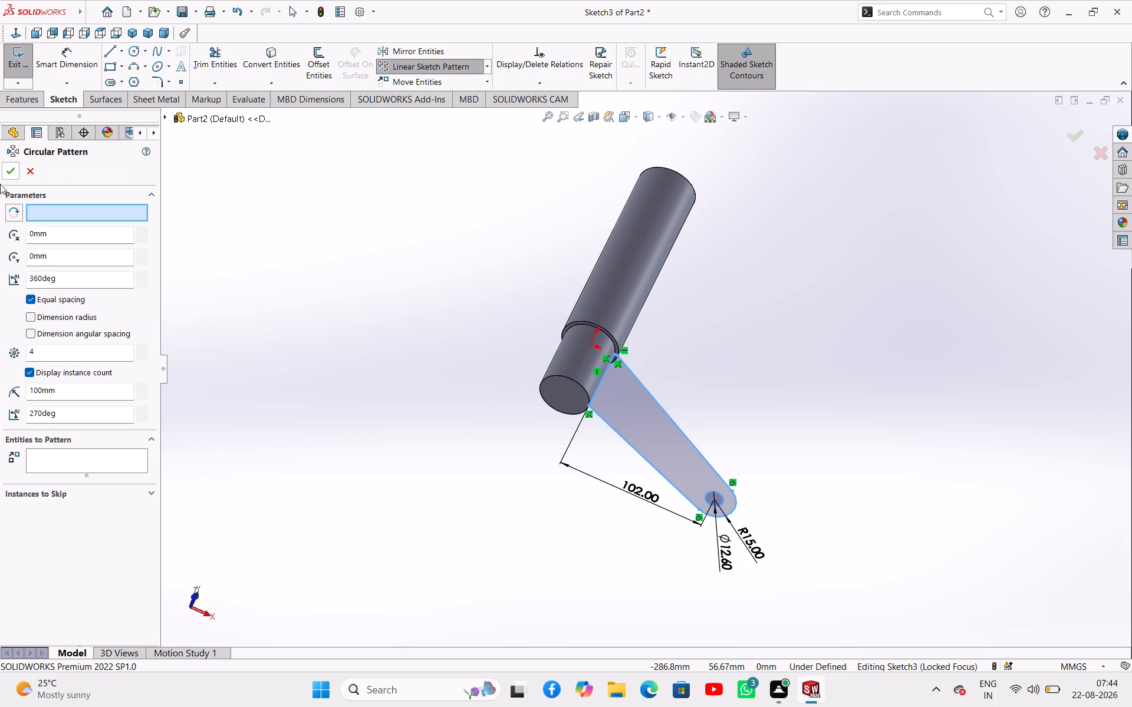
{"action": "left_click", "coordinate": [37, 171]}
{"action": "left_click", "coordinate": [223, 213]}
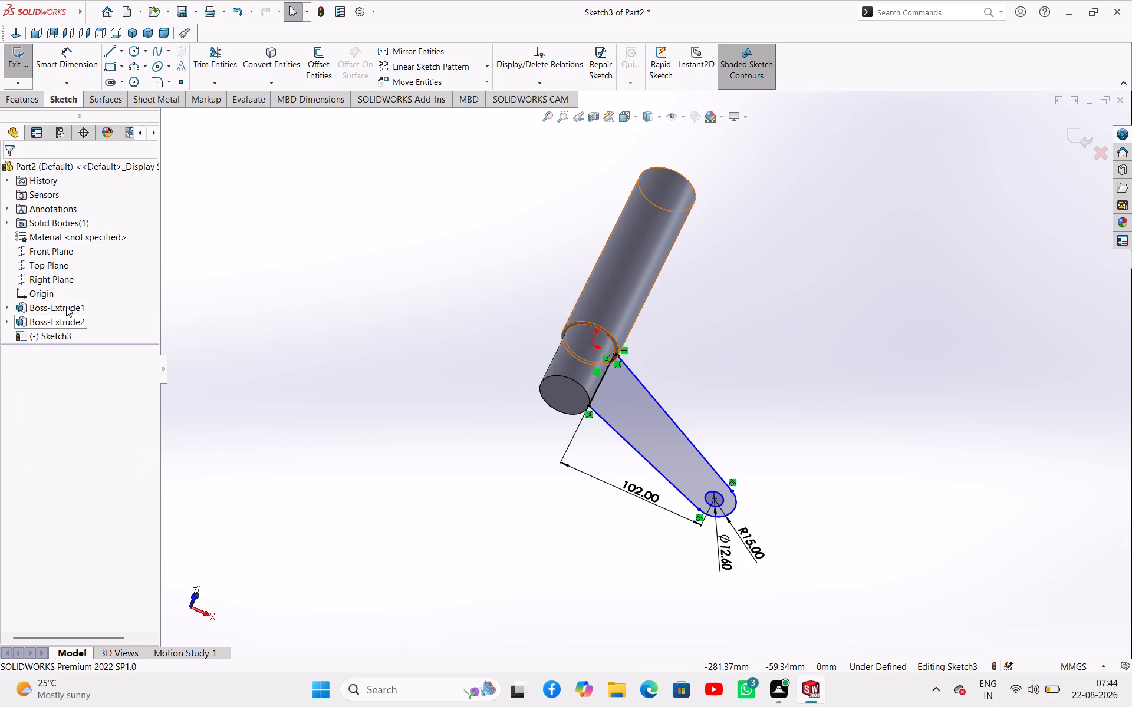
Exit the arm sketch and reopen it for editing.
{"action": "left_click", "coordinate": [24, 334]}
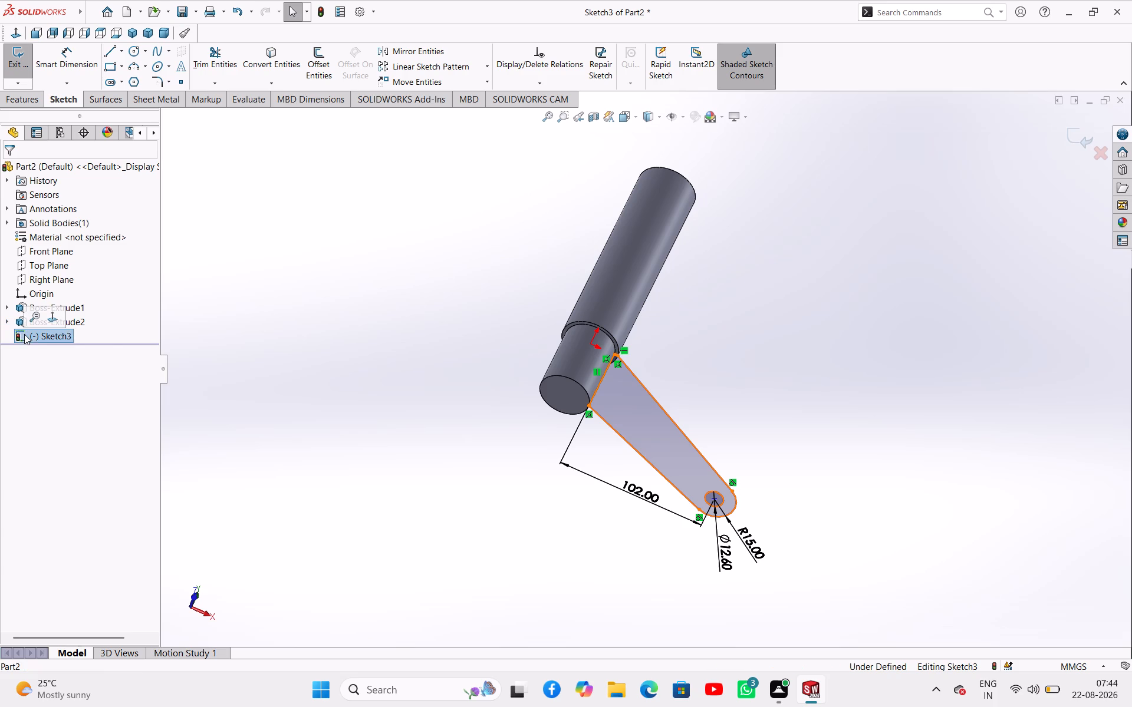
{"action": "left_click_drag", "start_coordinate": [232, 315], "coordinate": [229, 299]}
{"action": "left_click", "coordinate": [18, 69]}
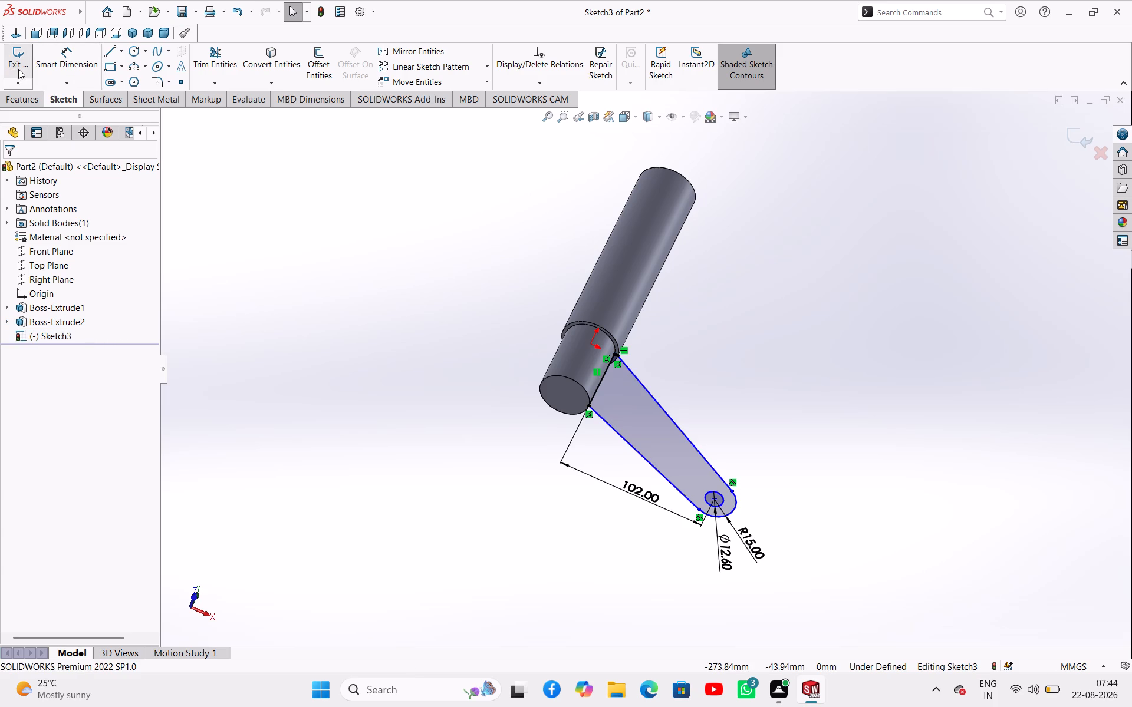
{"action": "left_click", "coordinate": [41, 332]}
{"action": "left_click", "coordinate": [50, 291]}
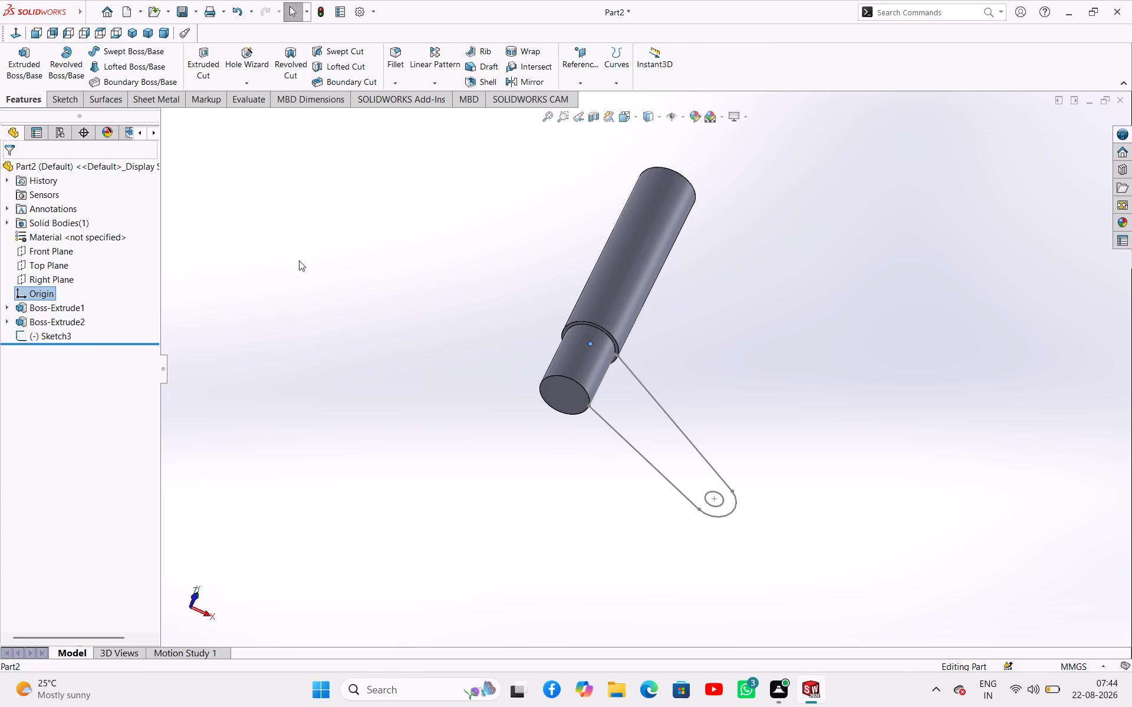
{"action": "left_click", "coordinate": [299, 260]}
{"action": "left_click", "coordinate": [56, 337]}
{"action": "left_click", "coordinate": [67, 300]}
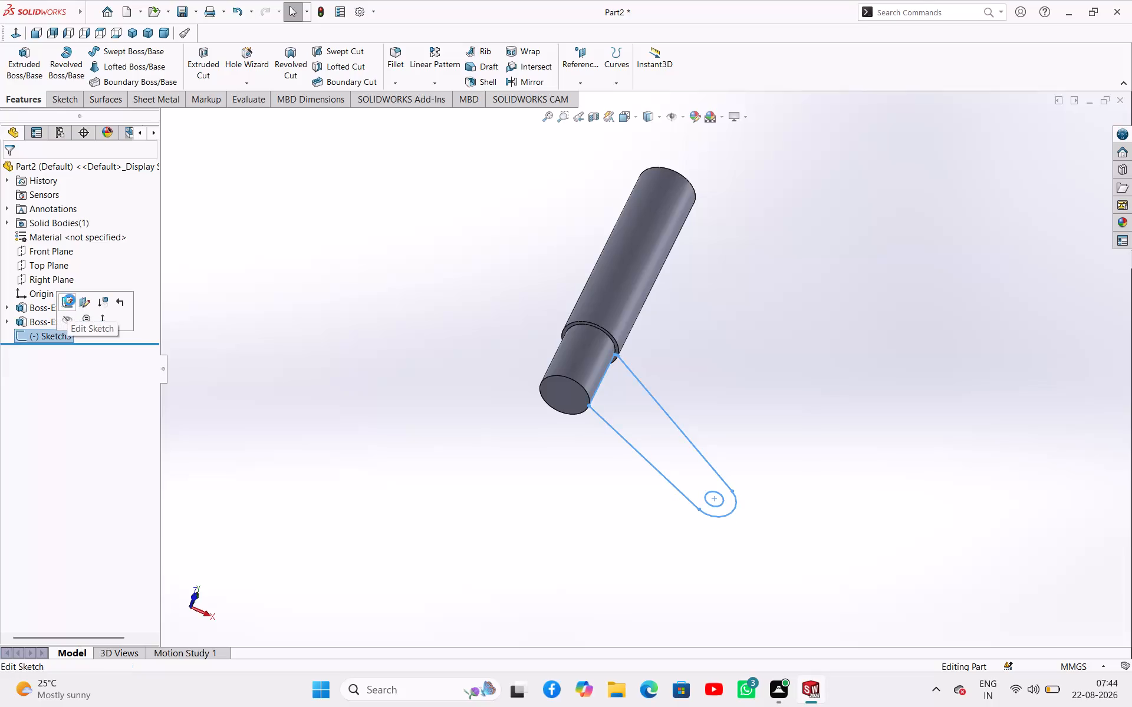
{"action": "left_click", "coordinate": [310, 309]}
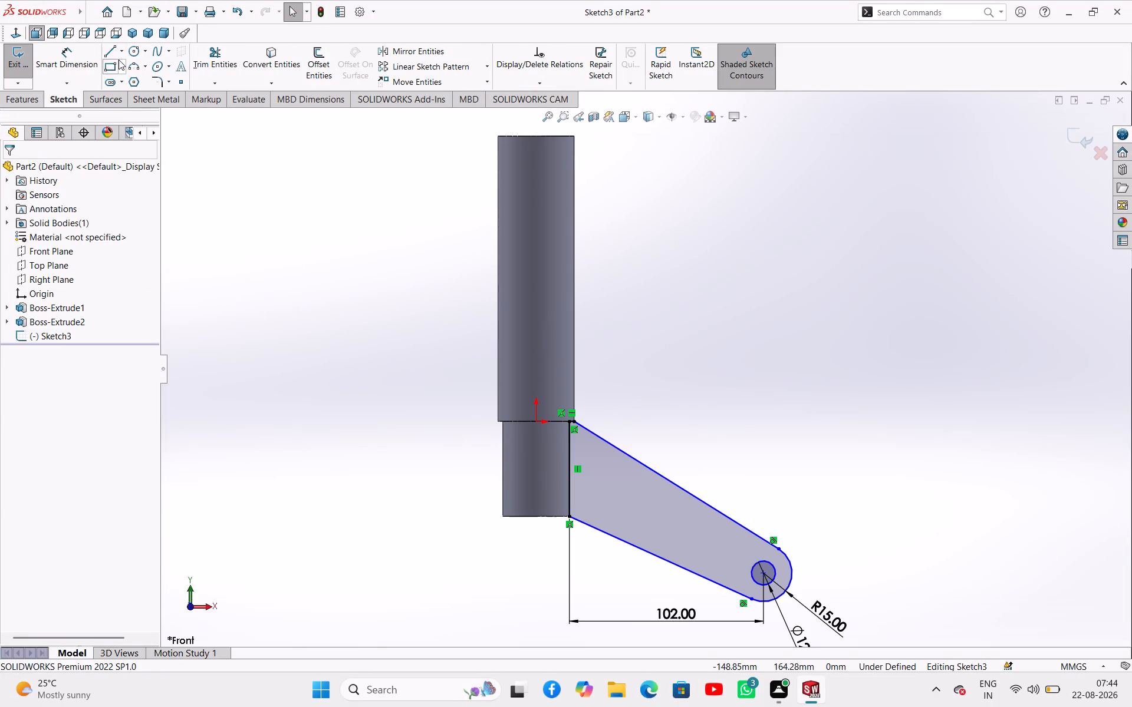
Sketch a vertical midpoint construction line about 317 mm long along the shaft's axis, centred on the origin.
{"action": "left_click", "coordinate": [124, 52]}
{"action": "left_click", "coordinate": [128, 74]}
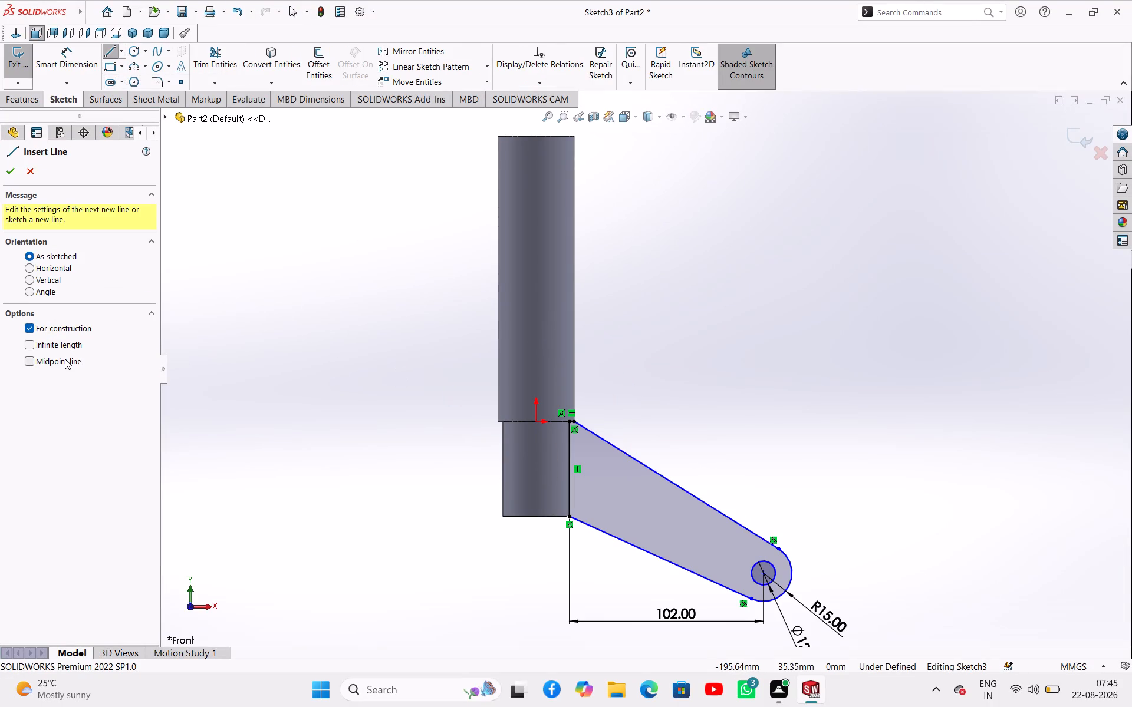
{"action": "left_click", "coordinate": [65, 359]}
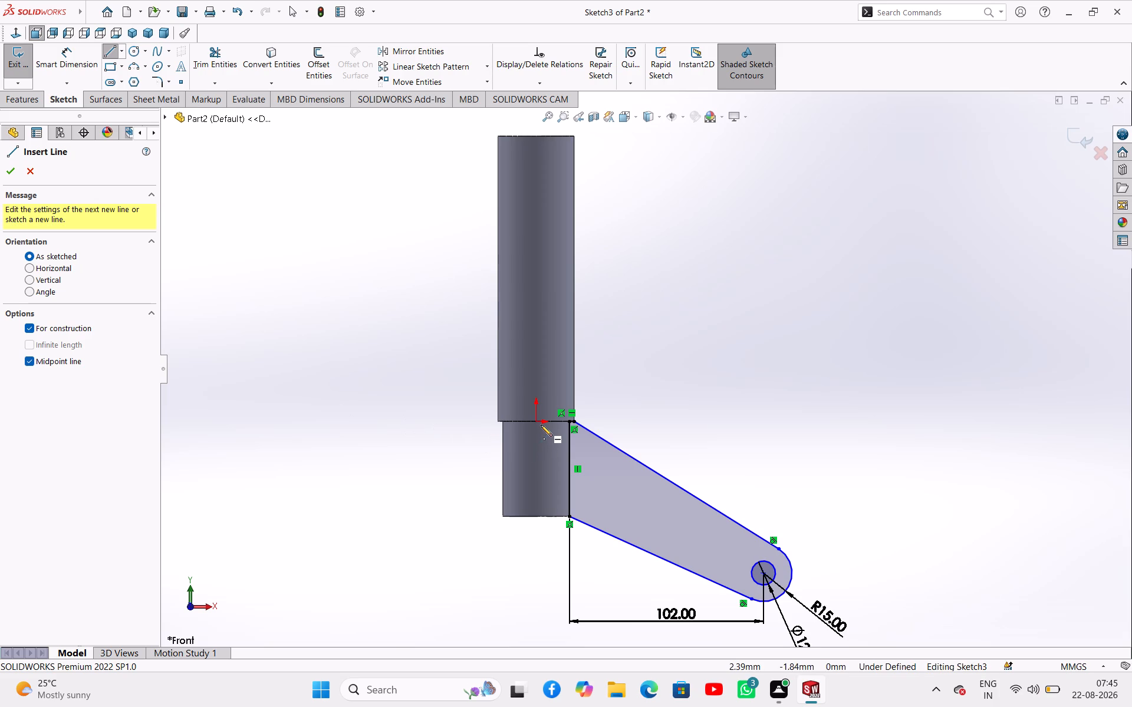
{"action": "left_click", "coordinate": [538, 422]}
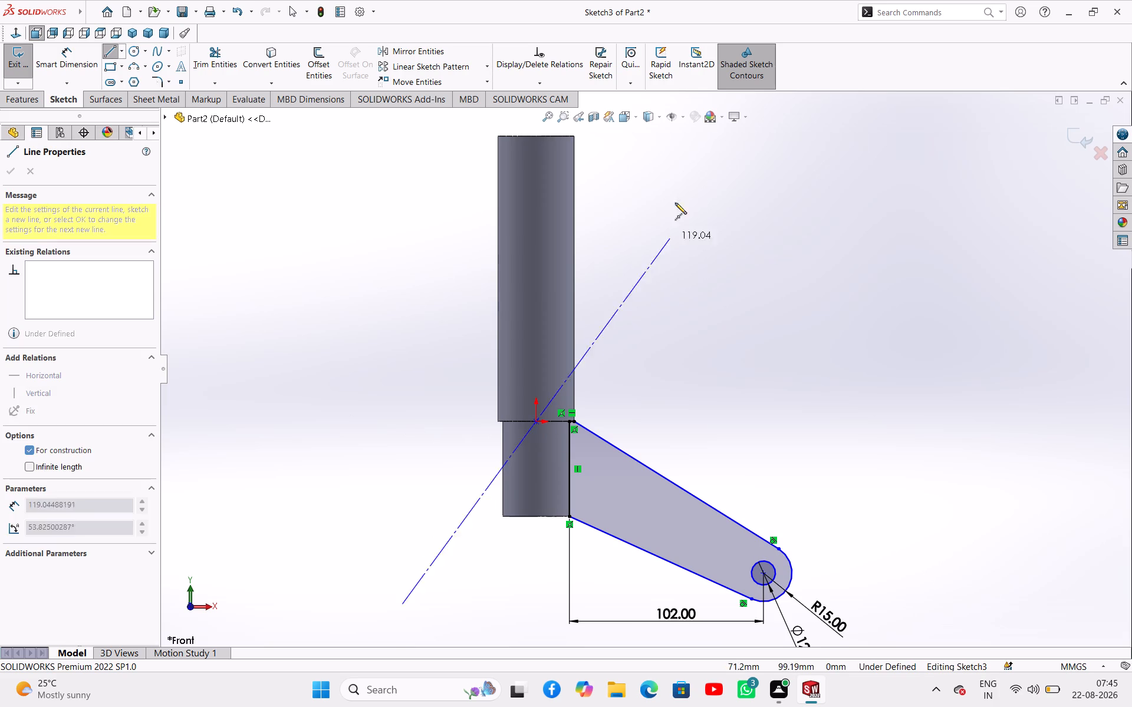
{"action": "left_click", "coordinate": [535, 120]}
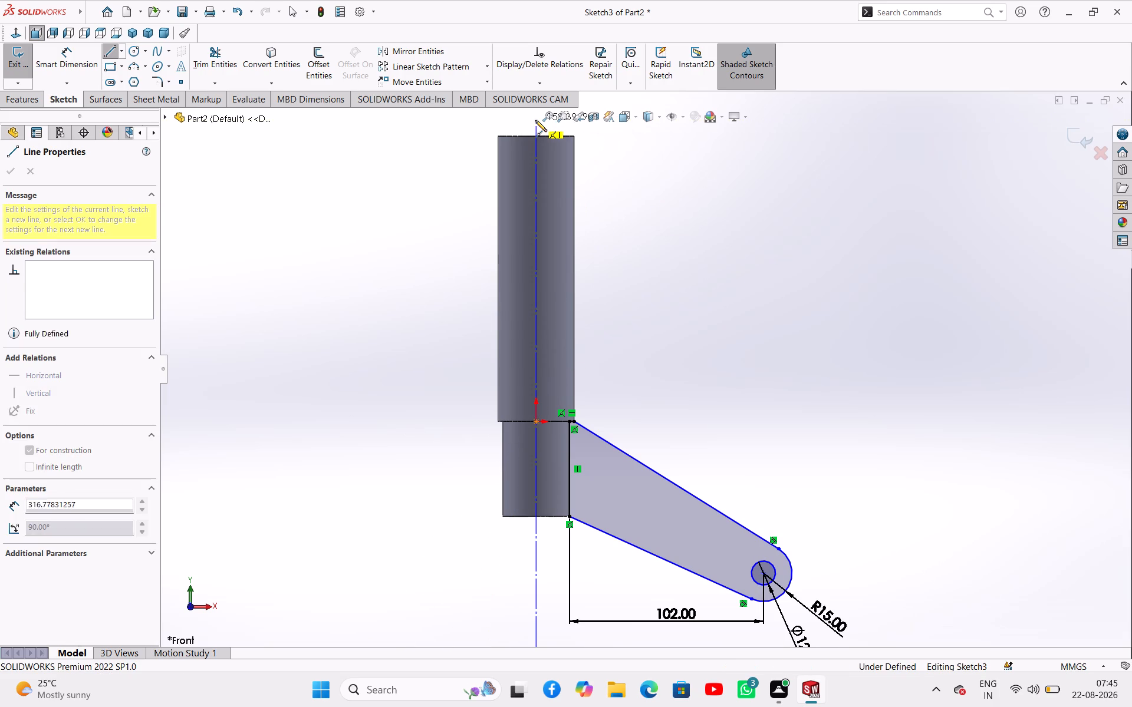
{"action": "right_click", "coordinate": [617, 263]}
{"action": "left_click", "coordinate": [627, 270]}
{"action": "left_click", "coordinate": [623, 283]}
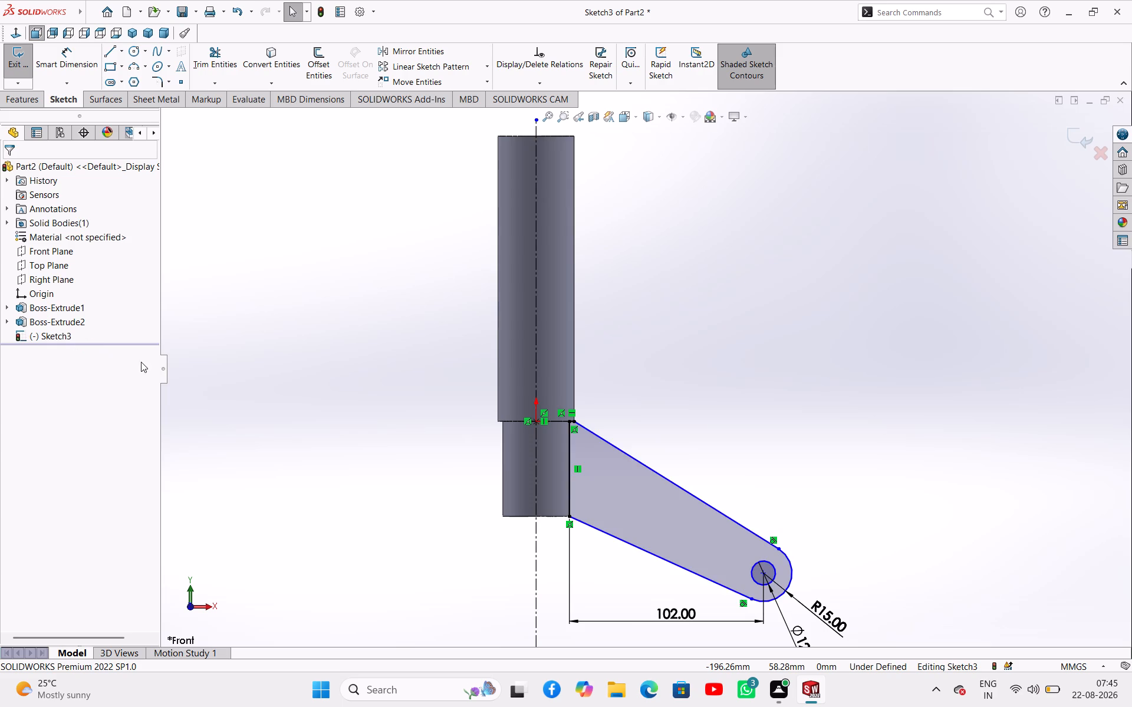
Start a circular sketch pattern of the whole arm profile, including its two short root lines and the hole circle.
{"action": "left_click", "coordinate": [62, 339]}
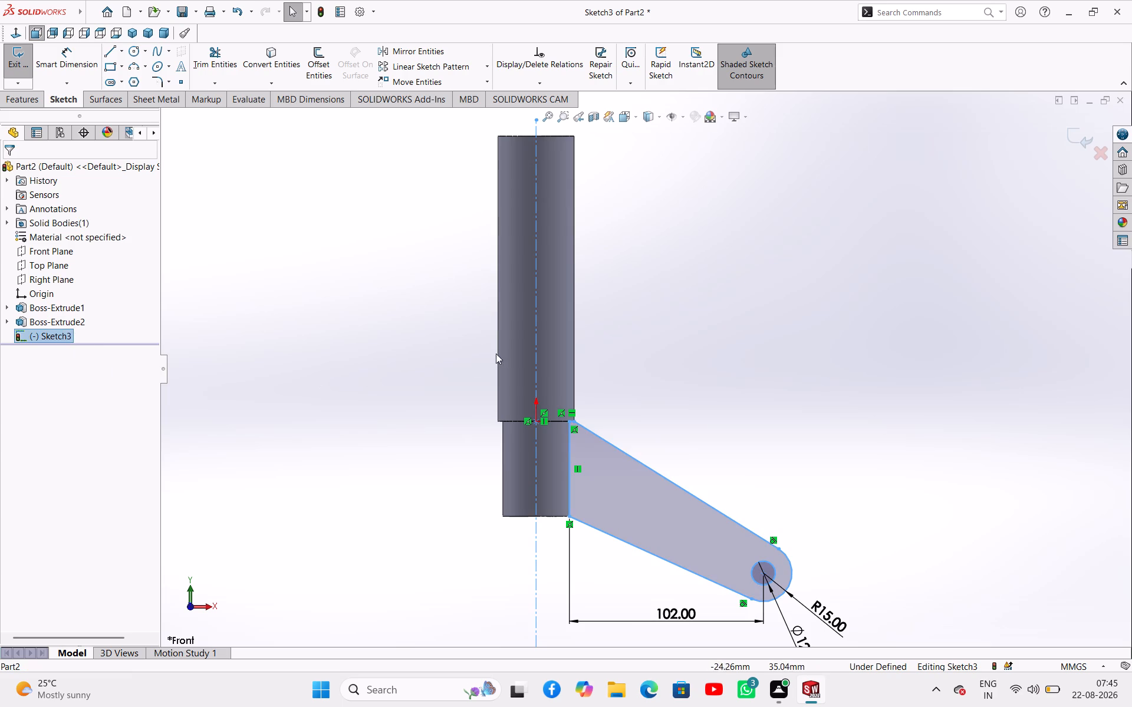
{"action": "left_click", "coordinate": [534, 354], "text": "ctrl"}
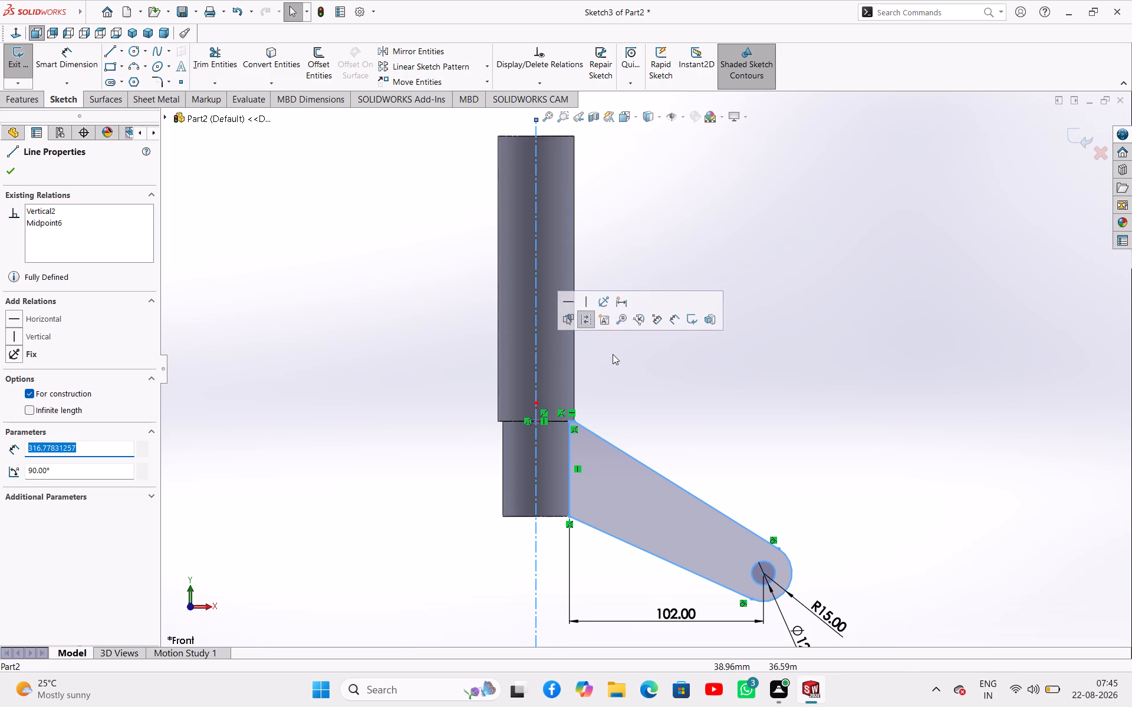
{"action": "left_click", "coordinate": [616, 391]}
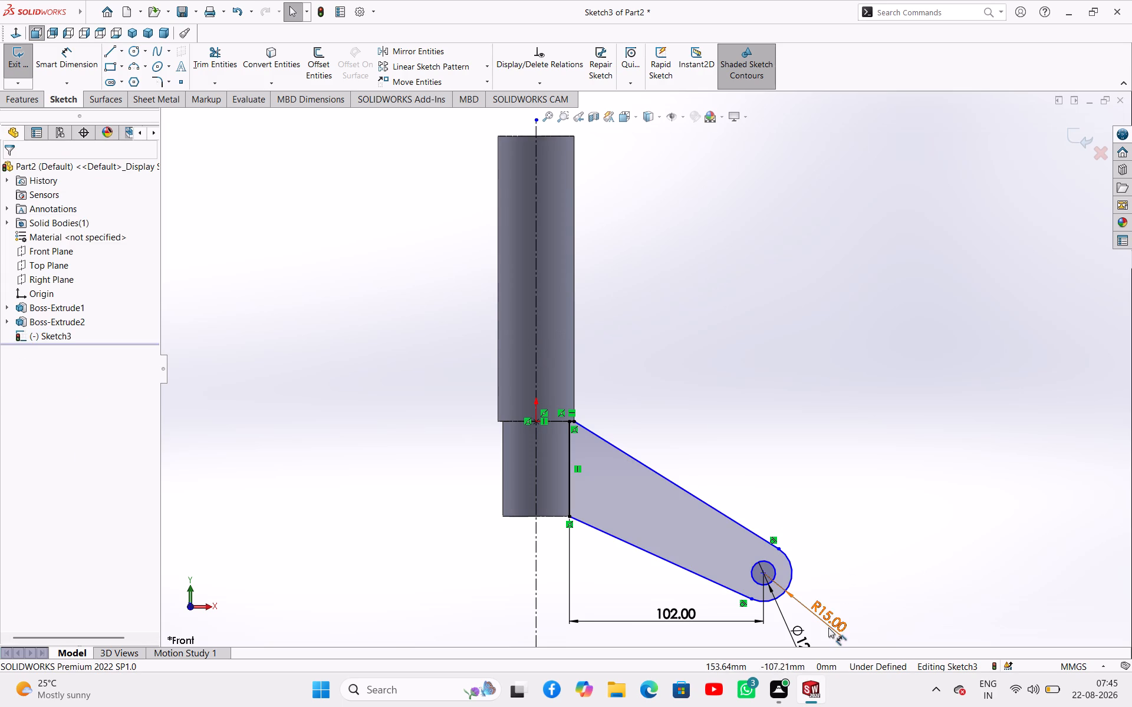
{"action": "left_click_drag", "start_coordinate": [797, 614], "coordinate": [701, 530]}
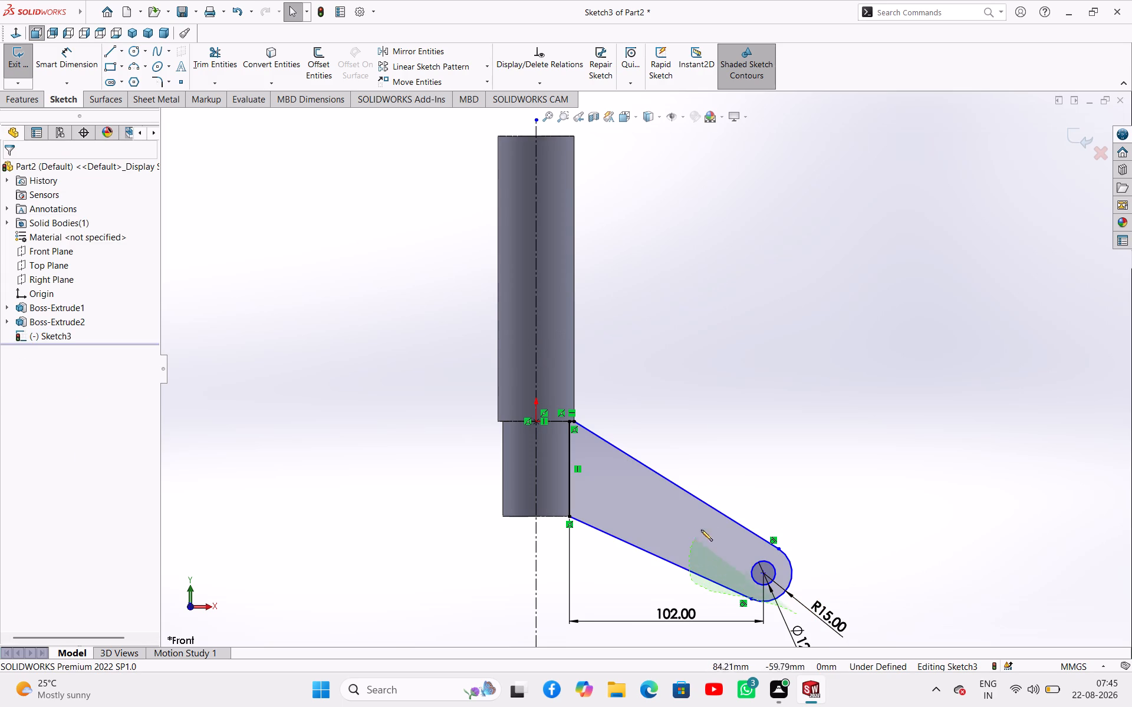
{"action": "left_click_drag", "start_coordinate": [701, 530], "coordinate": [781, 481]}
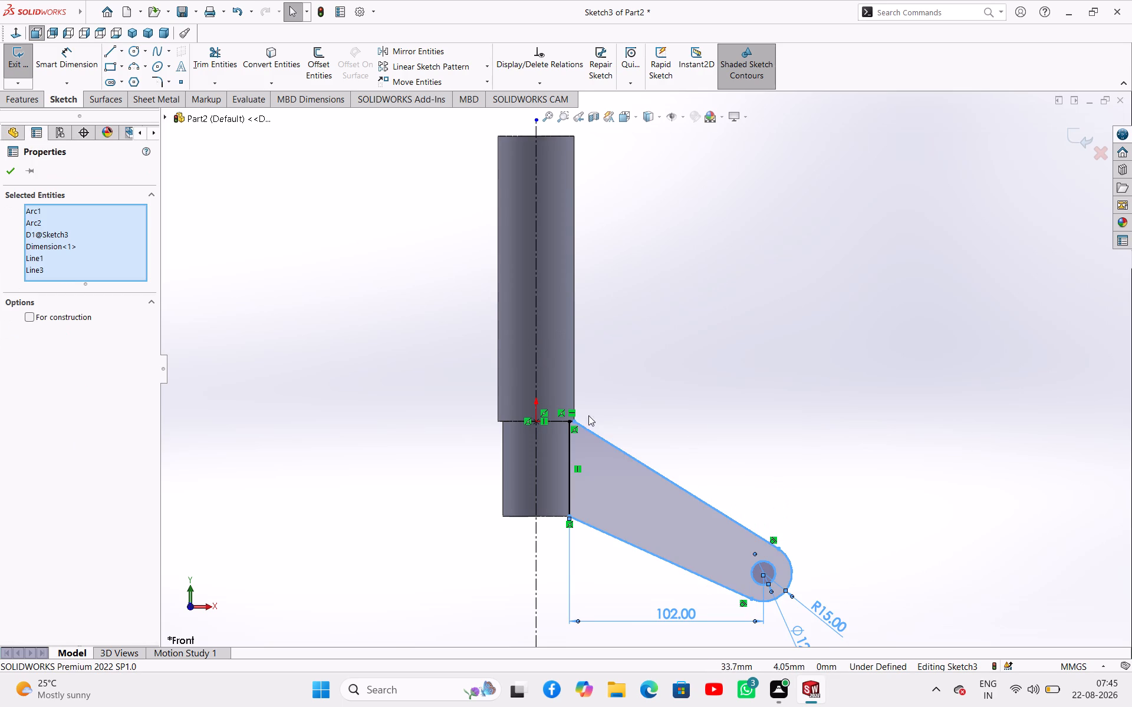
{"action": "scroll", "coordinate": [571, 428], "scroll_direction": "down", "scroll_amount": 6}
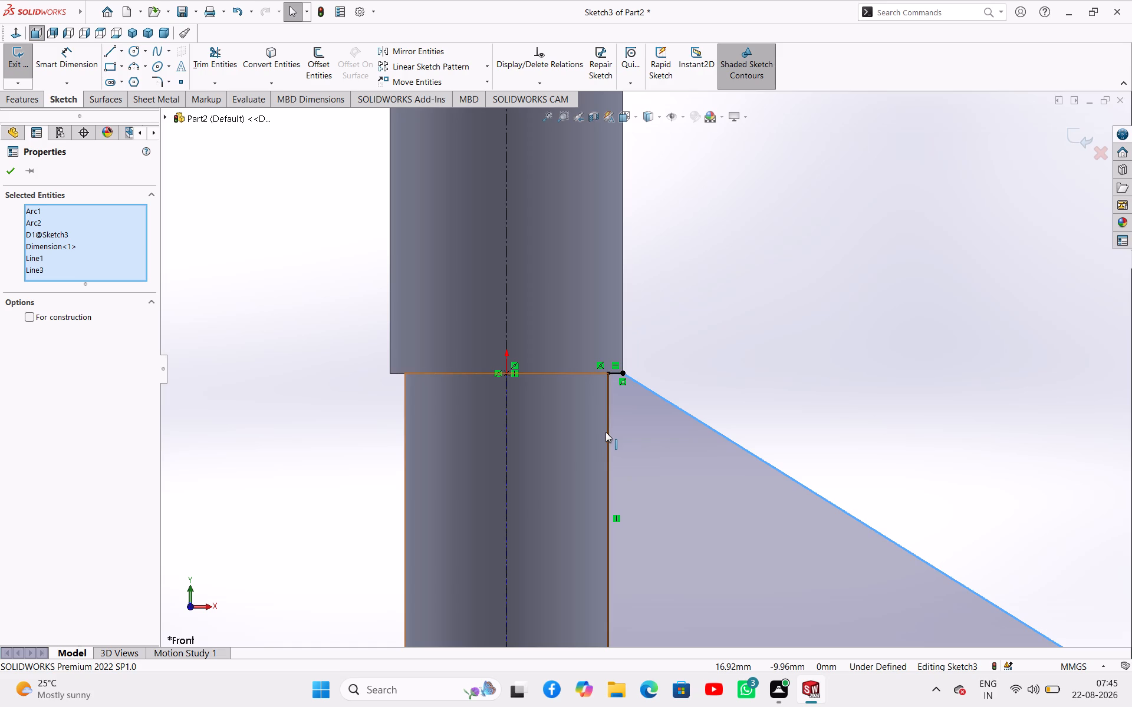
{"action": "left_click", "coordinate": [607, 433], "text": "ctrl"}
{"action": "left_click", "coordinate": [614, 374], "text": "ctrl"}
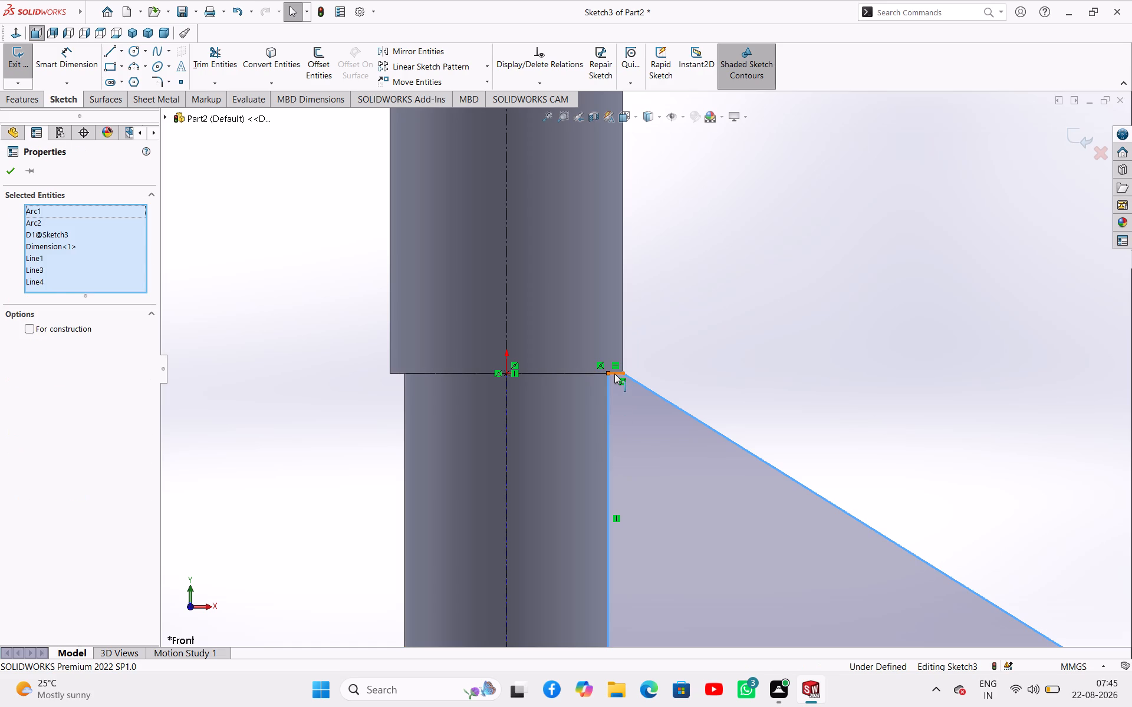
{"action": "scroll", "coordinate": [732, 380], "scroll_direction": "up", "scroll_amount": 5}
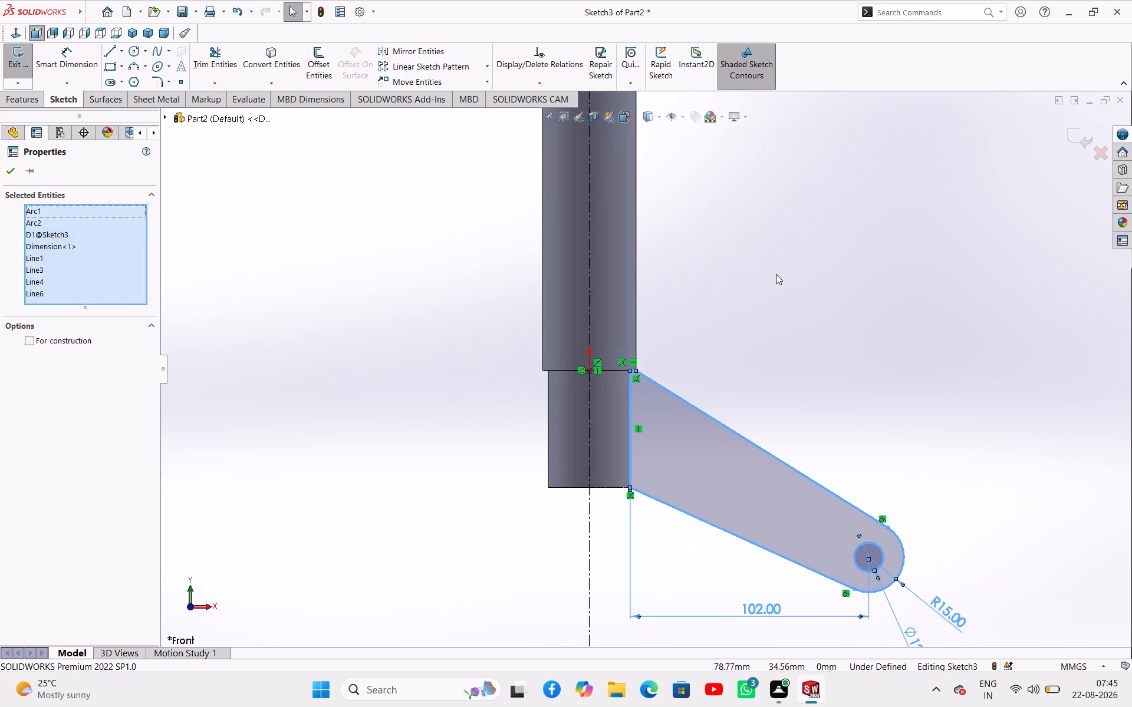
{"action": "left_click", "coordinate": [486, 65]}
{"action": "left_click", "coordinate": [480, 95]}
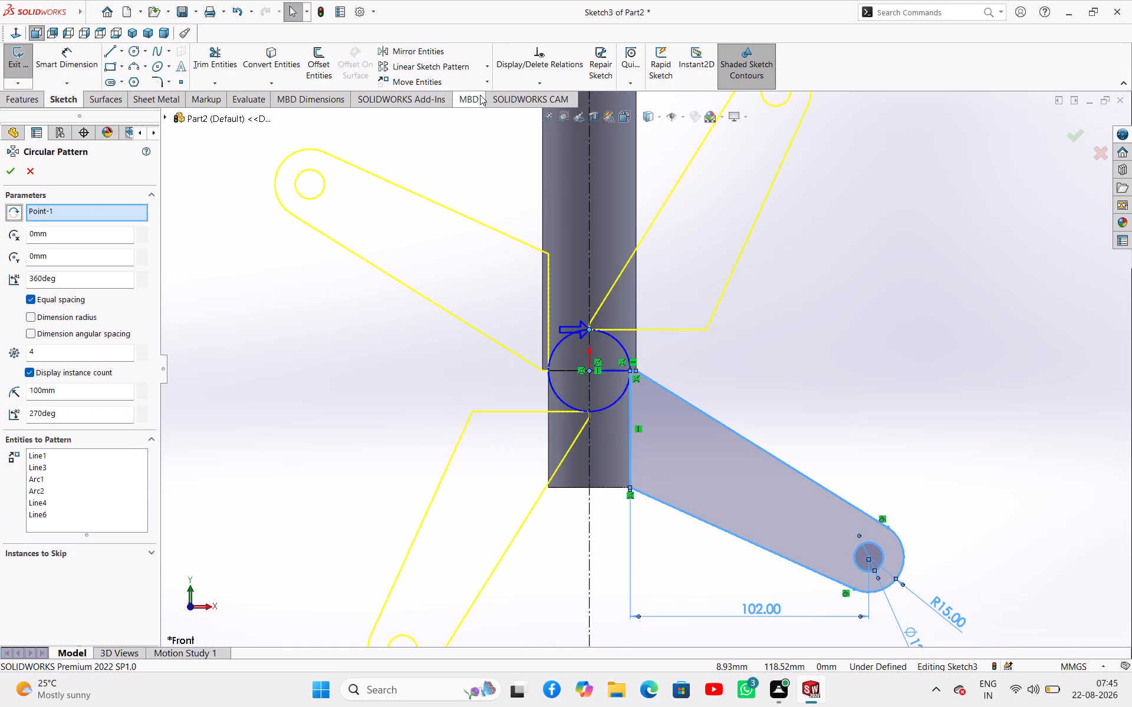
Clear the pattern's default centre point and try to use the vertical construction line and the smaller cylinder's end edge instead.
{"action": "middle_click_drag", "start_coordinate": [391, 346], "coordinate": [432, 367]}
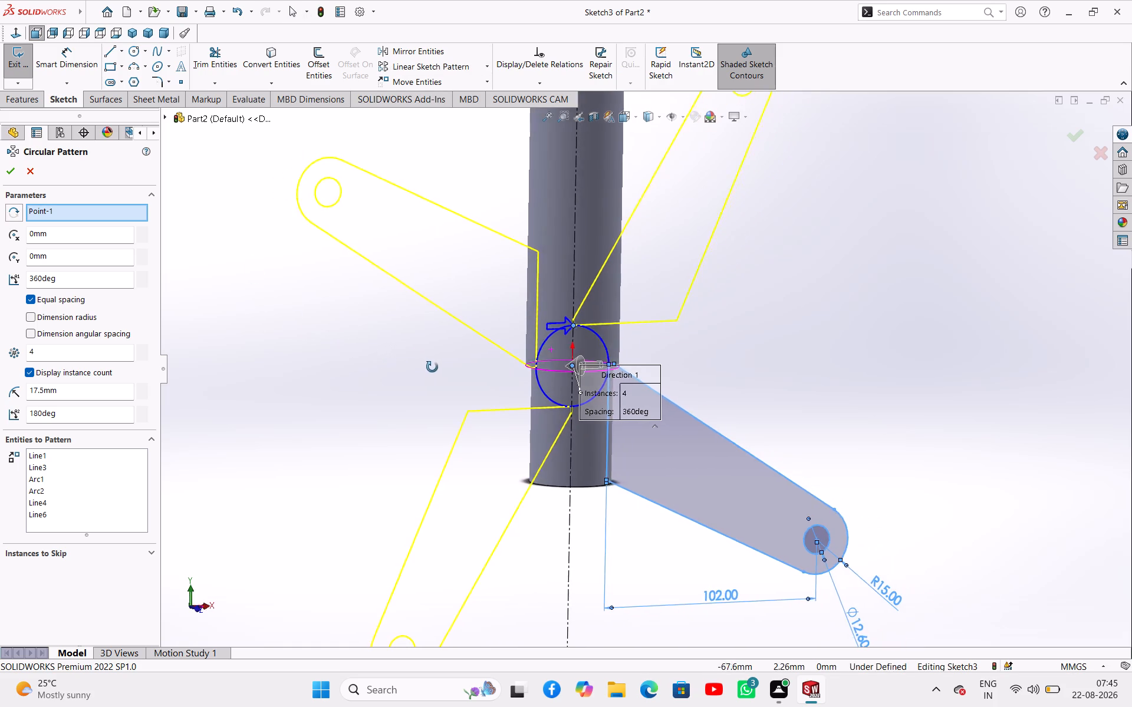
{"action": "middle_click_drag", "start_coordinate": [432, 367], "coordinate": [403, 275]}
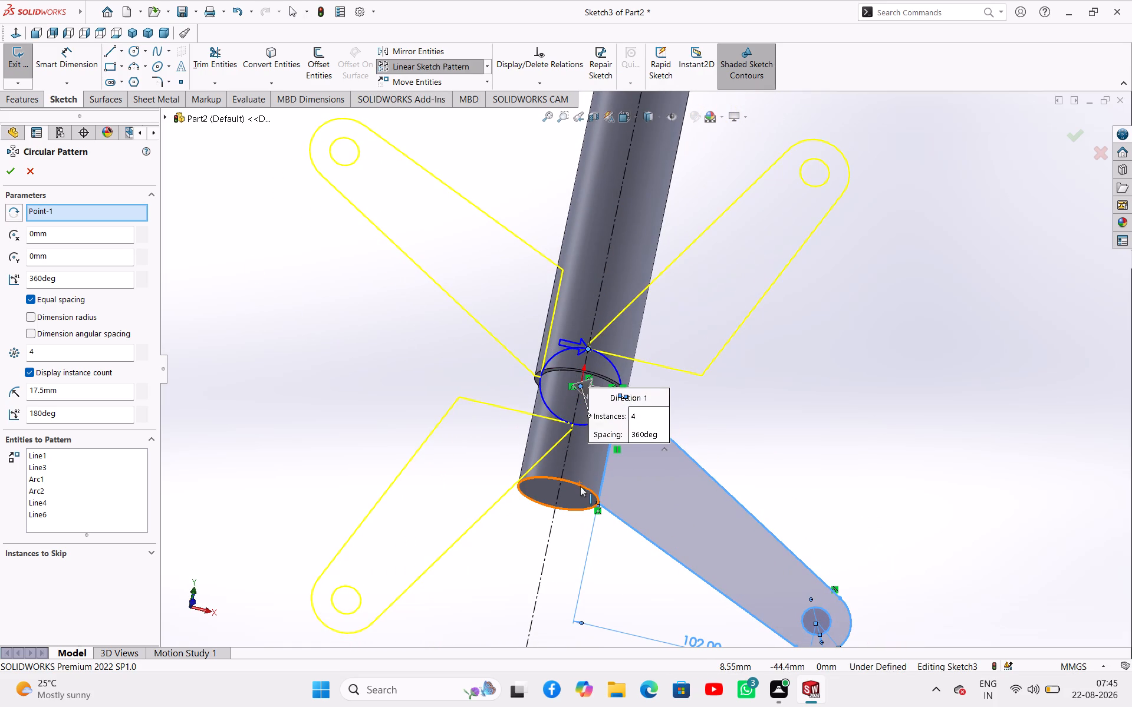
{"action": "left_click", "coordinate": [581, 487]}
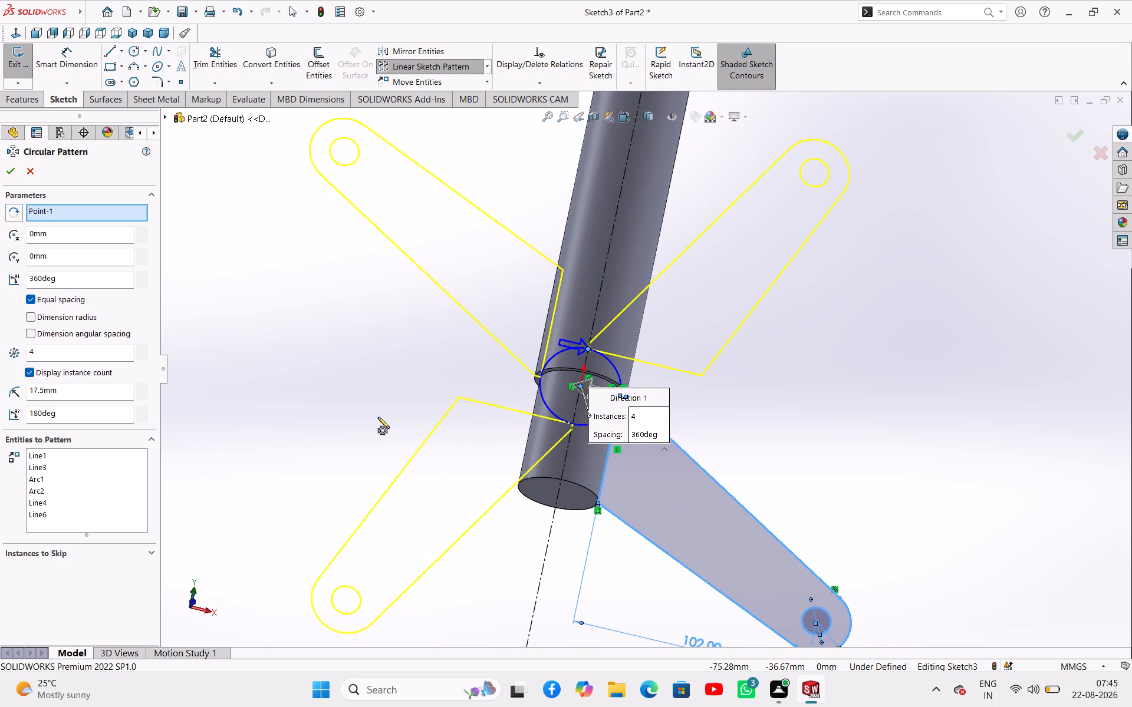
{"action": "right_click", "coordinate": [40, 211]}
{"action": "left_click", "coordinate": [80, 230]}
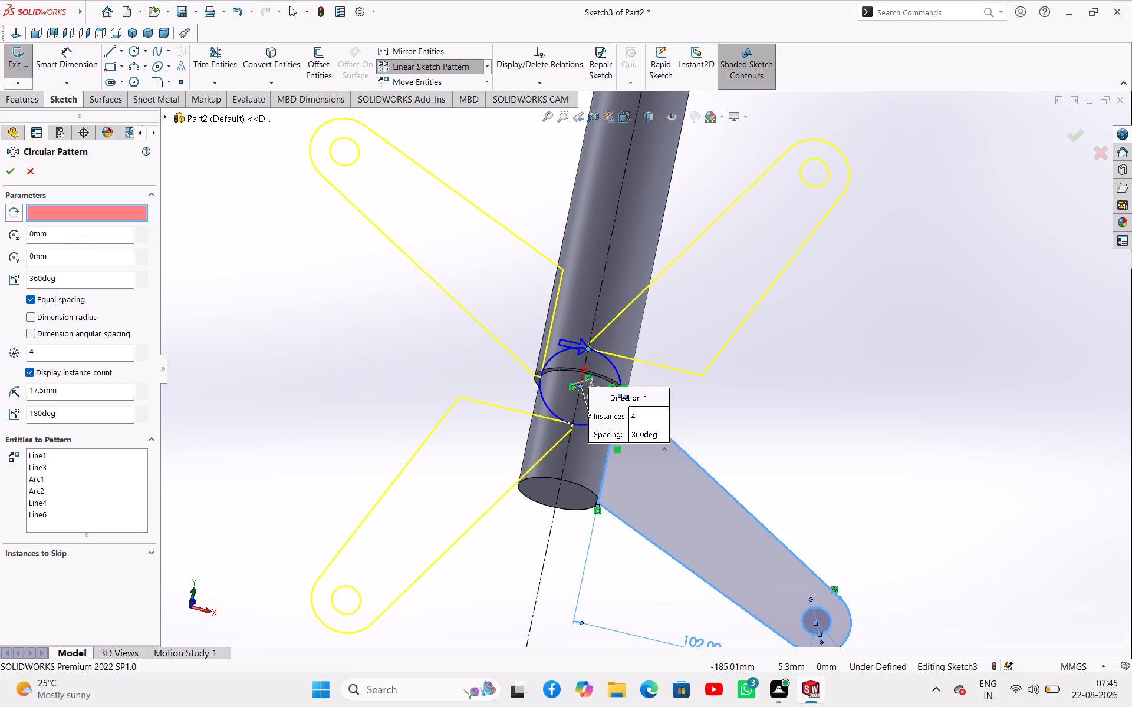
{"action": "left_click", "coordinate": [555, 514]}
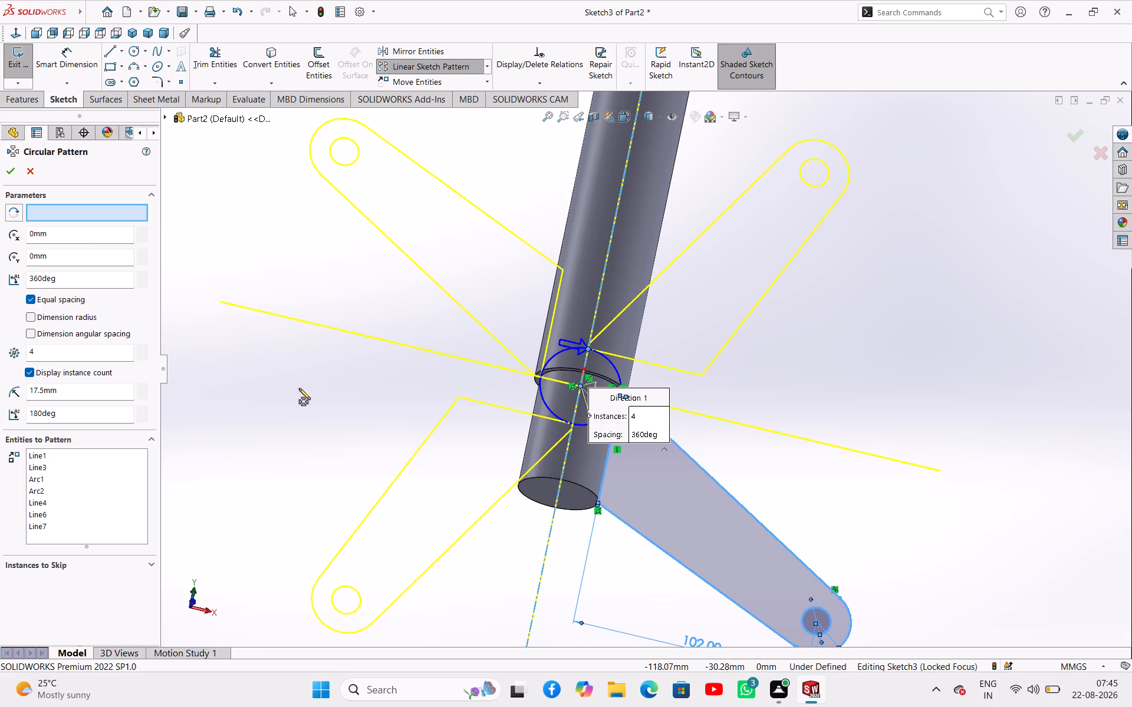
{"action": "middle_click_drag", "start_coordinate": [299, 388], "coordinate": [265, 448]}
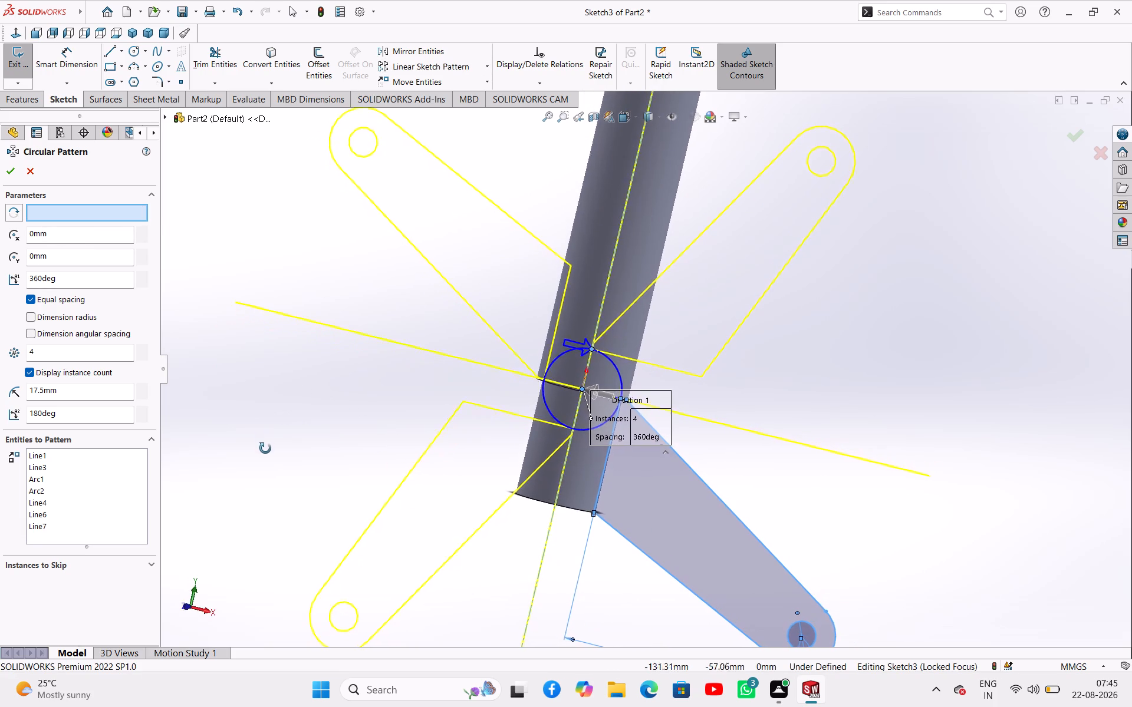
{"action": "middle_click_drag", "start_coordinate": [265, 448], "coordinate": [276, 468]}
{"action": "scroll", "coordinate": [103, 493], "scroll_direction": "up", "scroll_amount": 3}
{"action": "scroll", "coordinate": [99, 492], "scroll_direction": "down", "scroll_amount": 3}
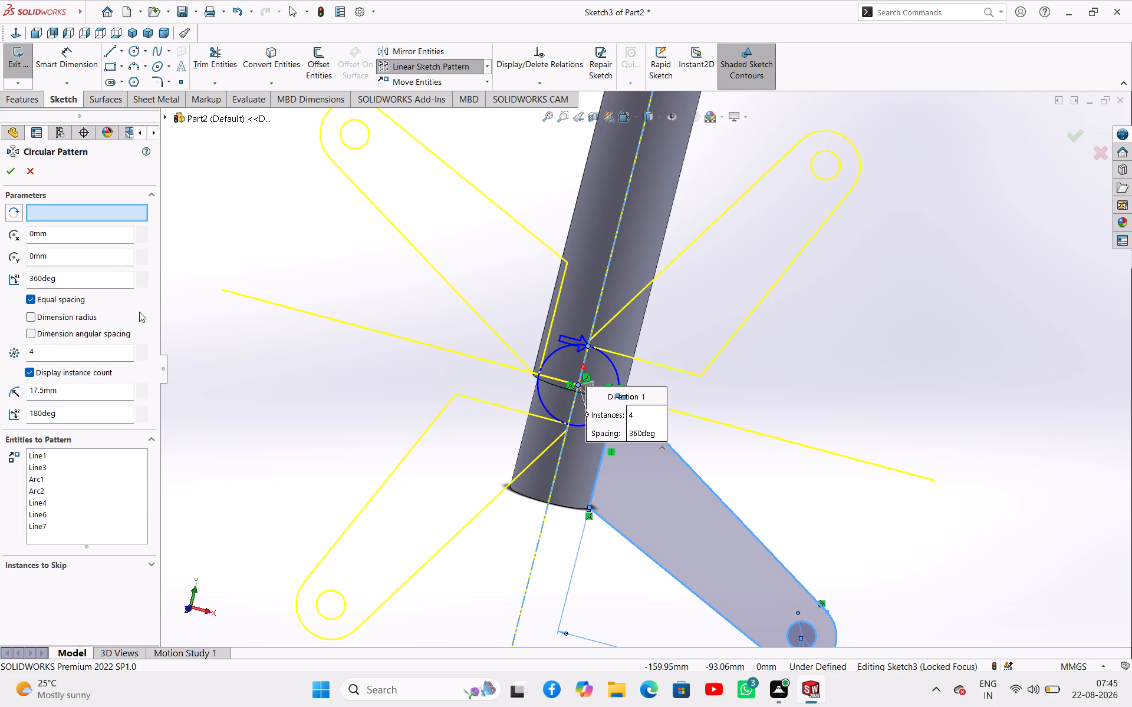
{"action": "middle_click_drag", "start_coordinate": [382, 418], "coordinate": [387, 383]}
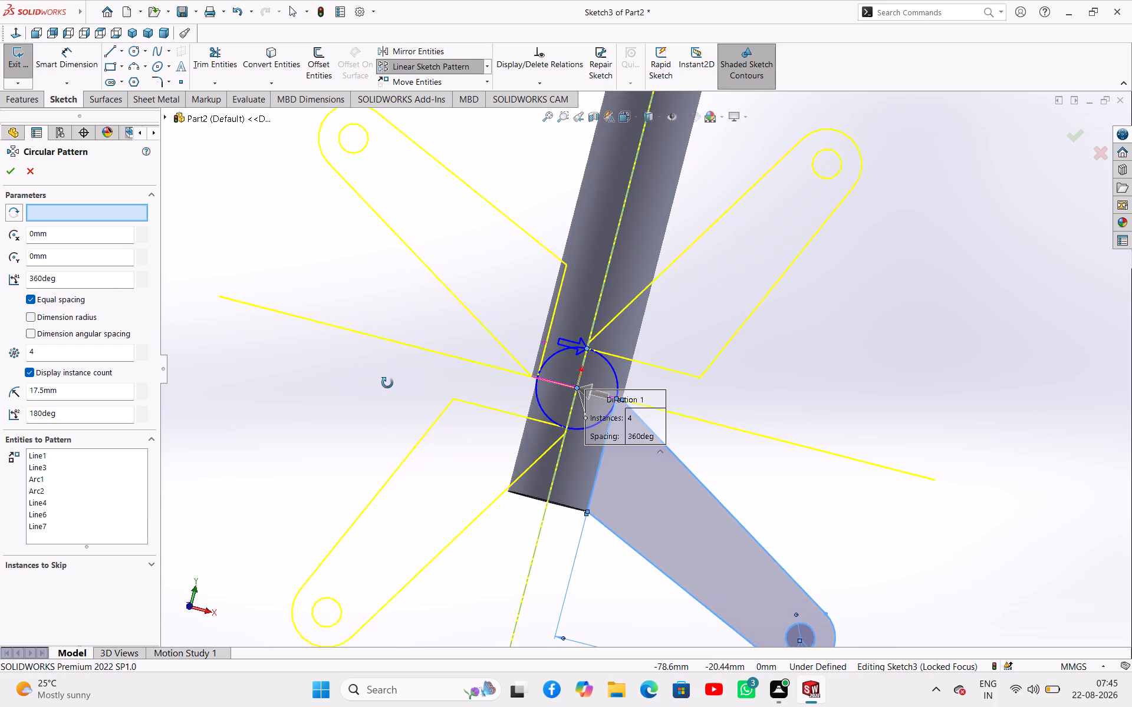
{"action": "middle_click_drag", "start_coordinate": [387, 383], "coordinate": [397, 307]}
{"action": "left_click", "coordinate": [574, 476]}
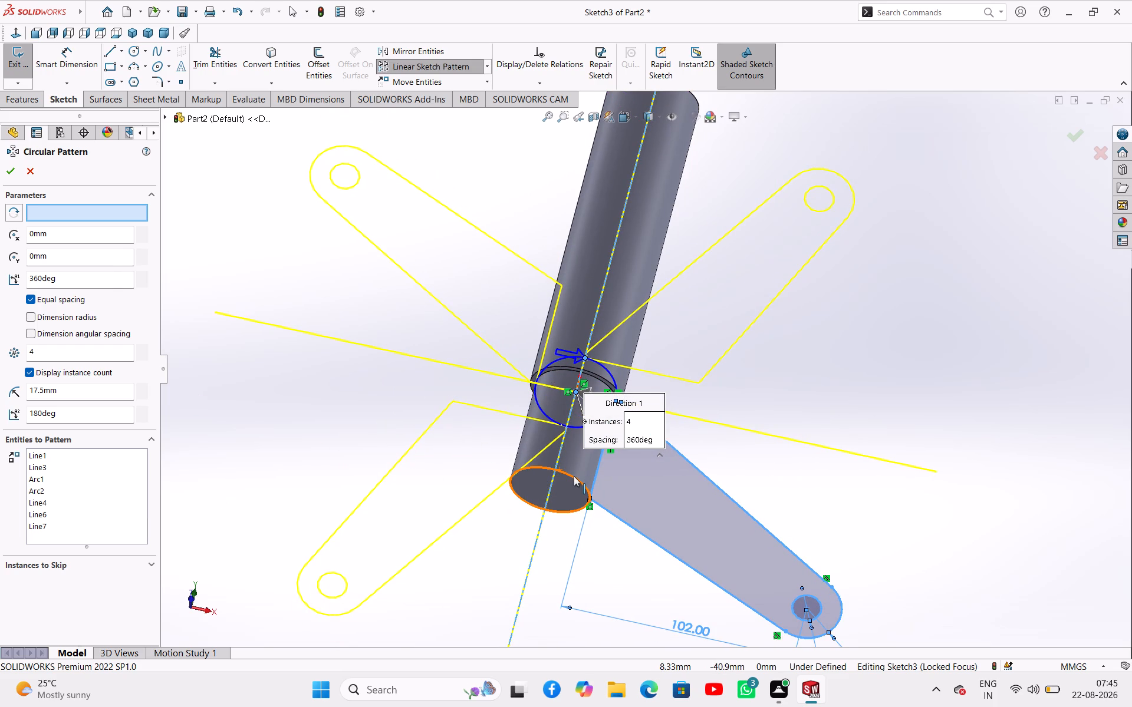
{"action": "left_click", "coordinate": [577, 477]}
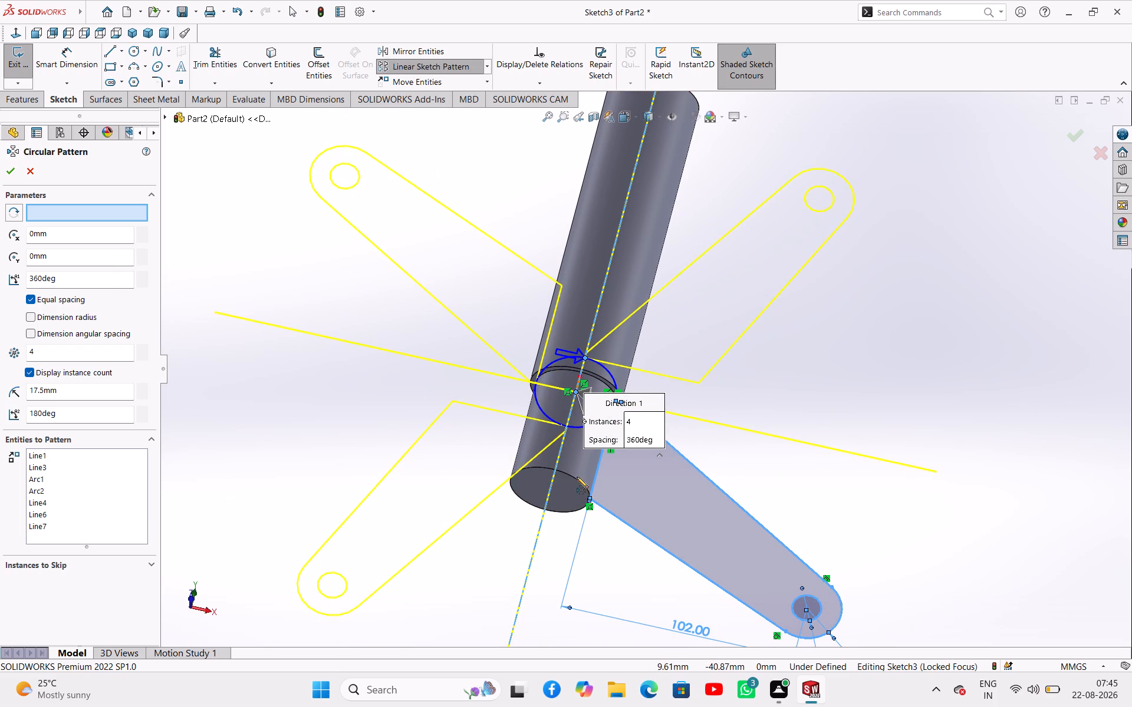
Set the circular sketch pattern's number of instances to 3.
{"action": "double_click", "coordinate": [91, 350]}
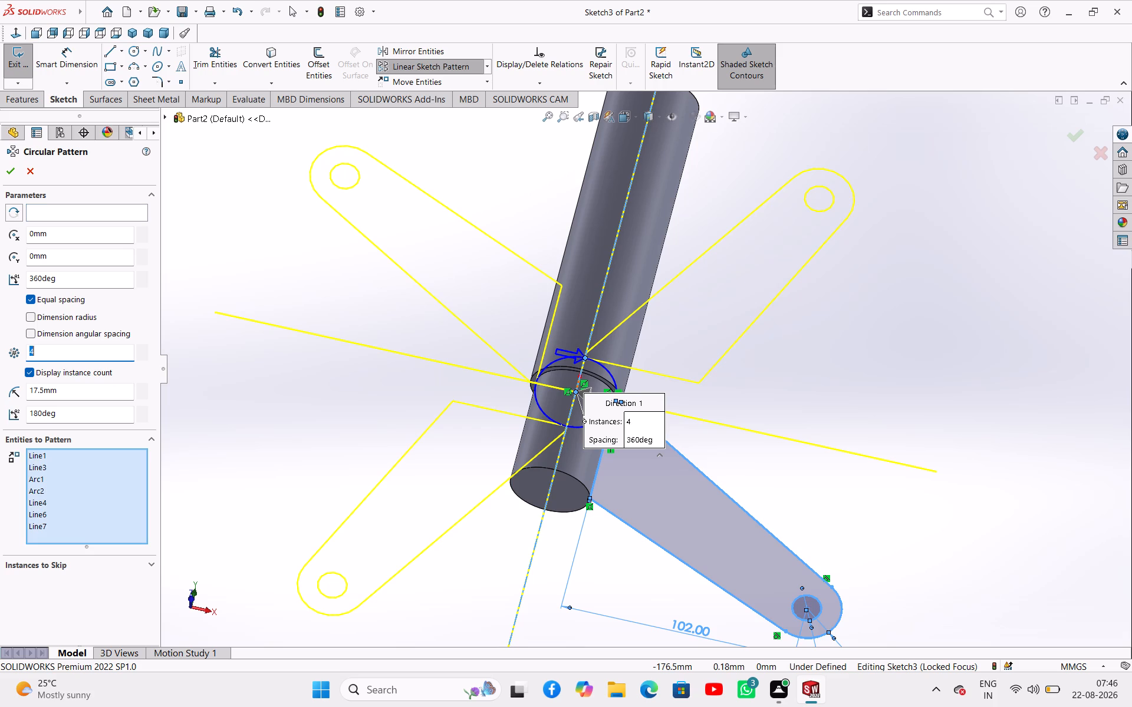
{"action": "key", "text": "6"}
{"action": "key", "text": "3"}
{"action": "key", "text": "BackSpace"}
{"action": "key", "text": "BackSpace"}
{"action": "key", "text": "3"}
{"action": "left_click", "coordinate": [207, 386]}
{"action": "middle_click_drag", "start_coordinate": [446, 450], "coordinate": [446, 451]}
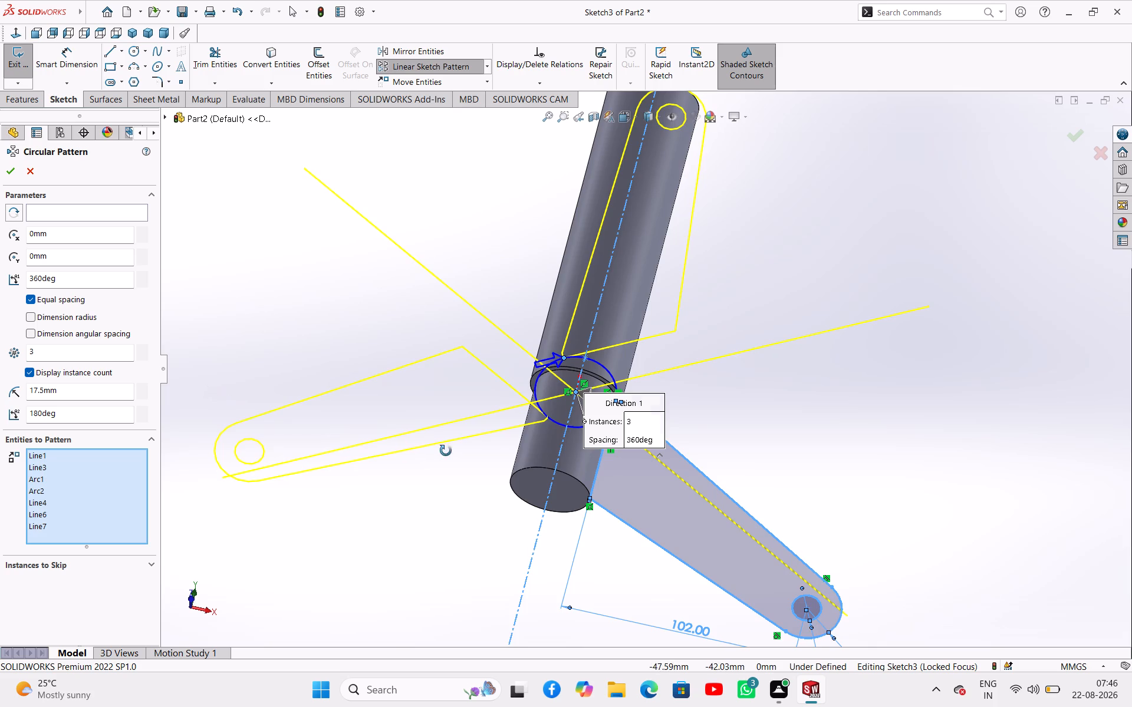
{"action": "middle_click_drag", "start_coordinate": [446, 451], "coordinate": [461, 421]}
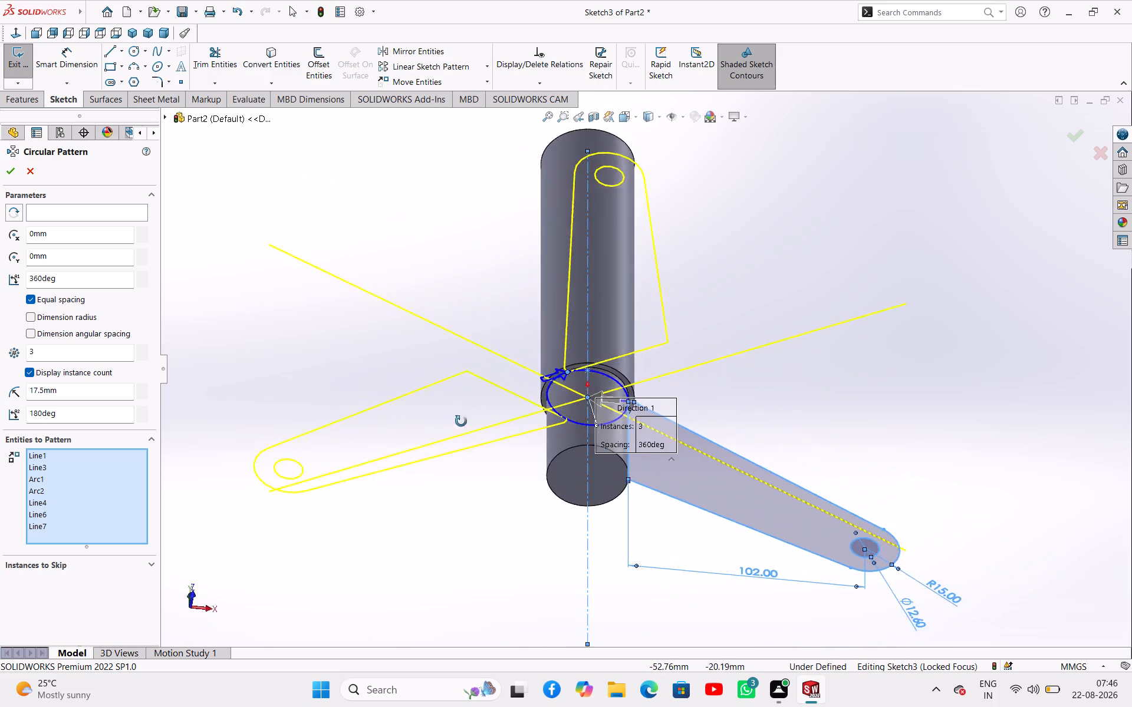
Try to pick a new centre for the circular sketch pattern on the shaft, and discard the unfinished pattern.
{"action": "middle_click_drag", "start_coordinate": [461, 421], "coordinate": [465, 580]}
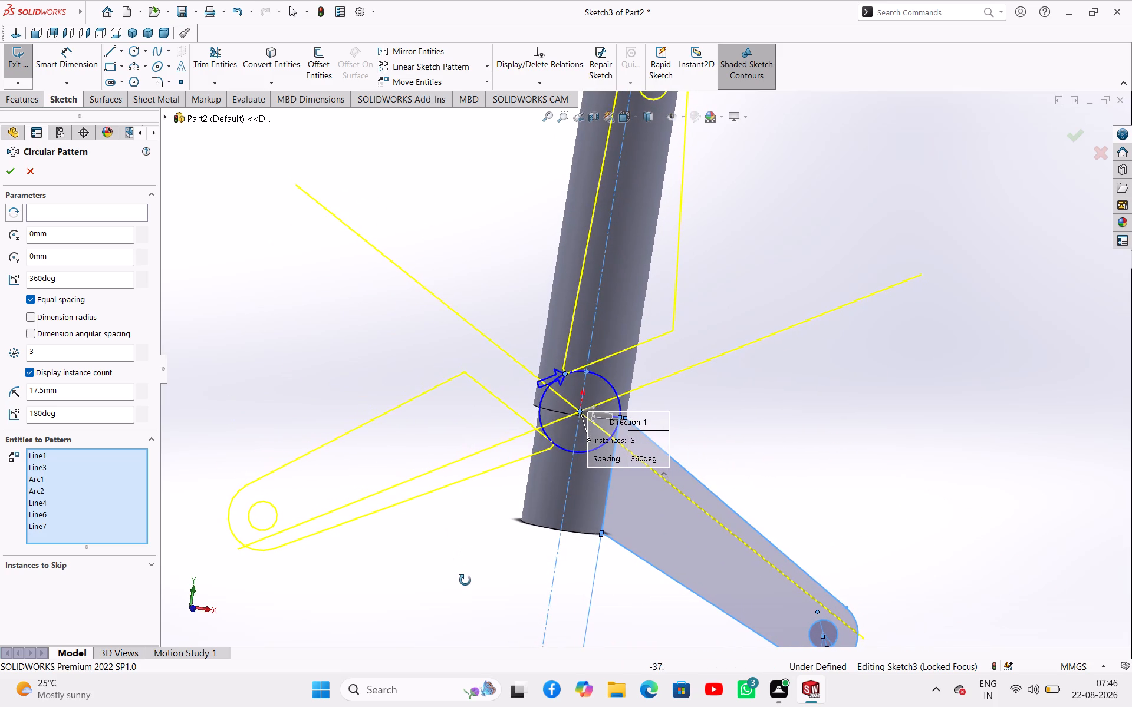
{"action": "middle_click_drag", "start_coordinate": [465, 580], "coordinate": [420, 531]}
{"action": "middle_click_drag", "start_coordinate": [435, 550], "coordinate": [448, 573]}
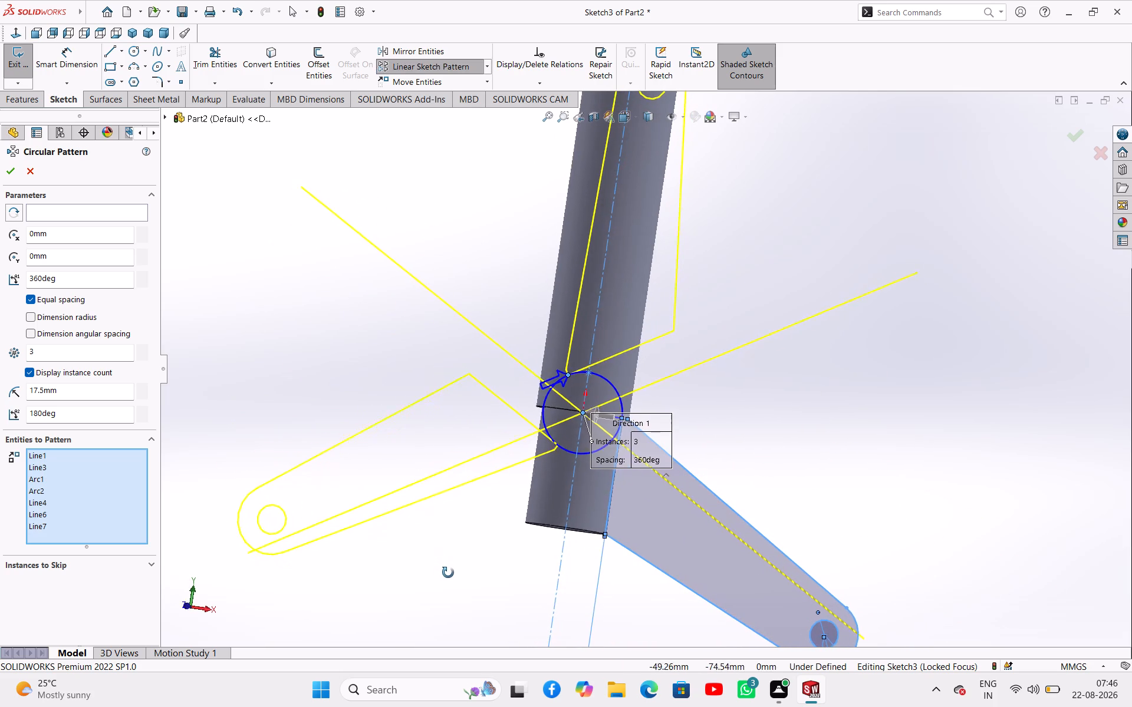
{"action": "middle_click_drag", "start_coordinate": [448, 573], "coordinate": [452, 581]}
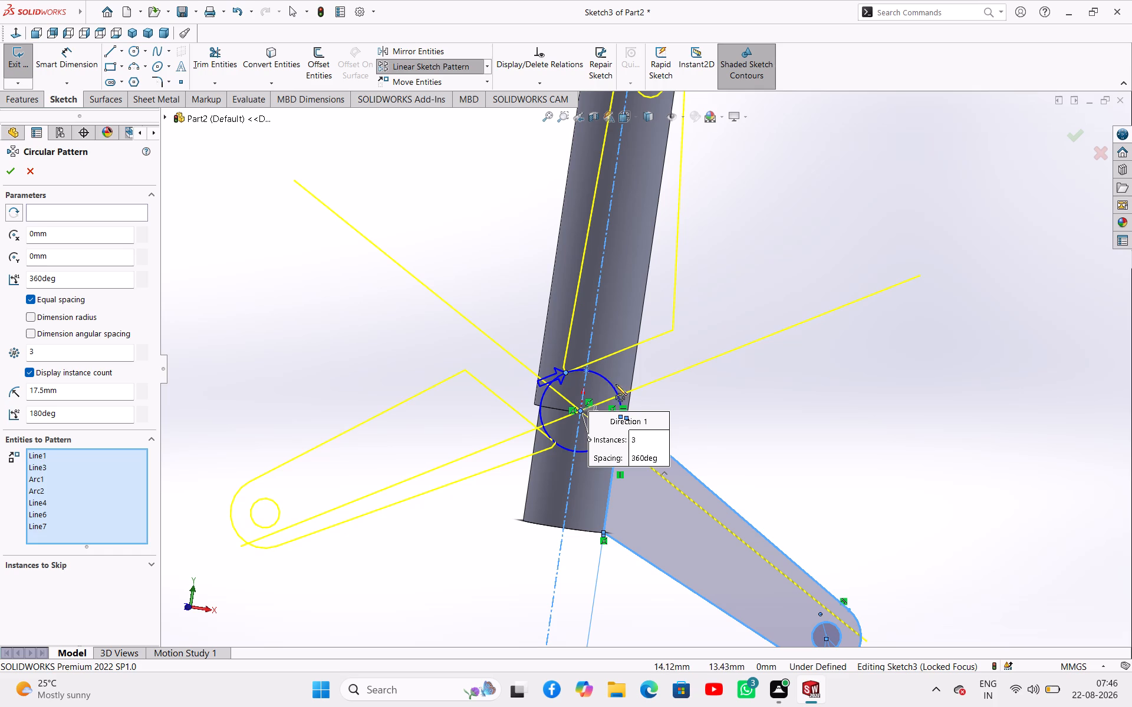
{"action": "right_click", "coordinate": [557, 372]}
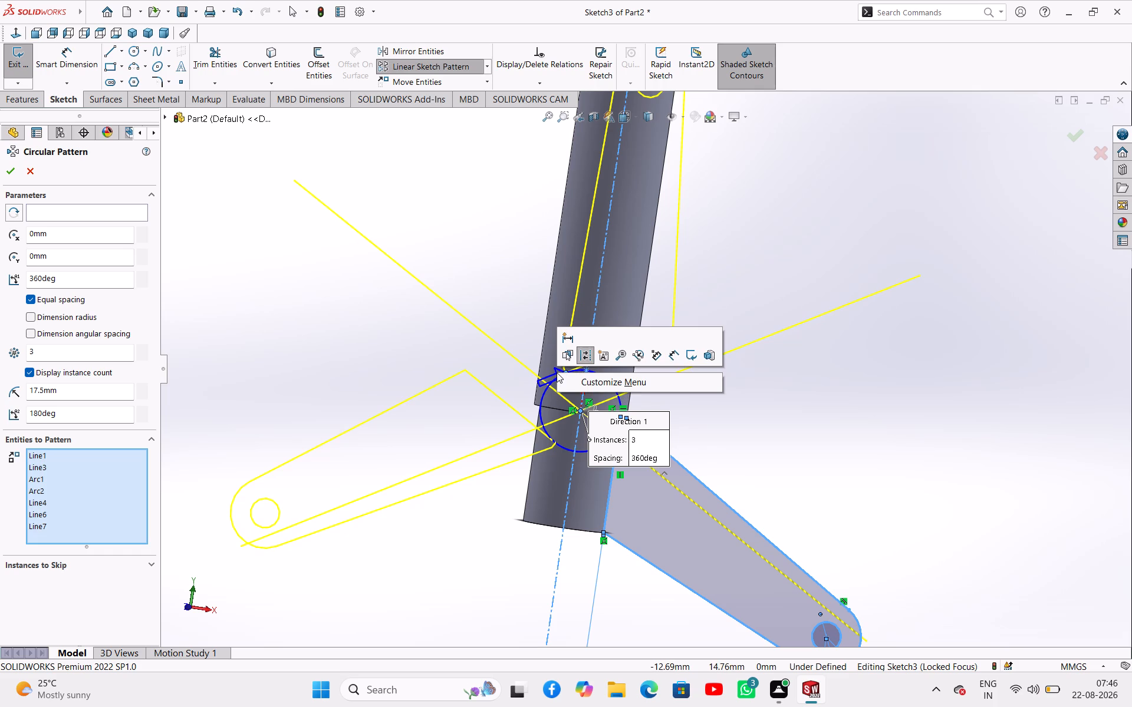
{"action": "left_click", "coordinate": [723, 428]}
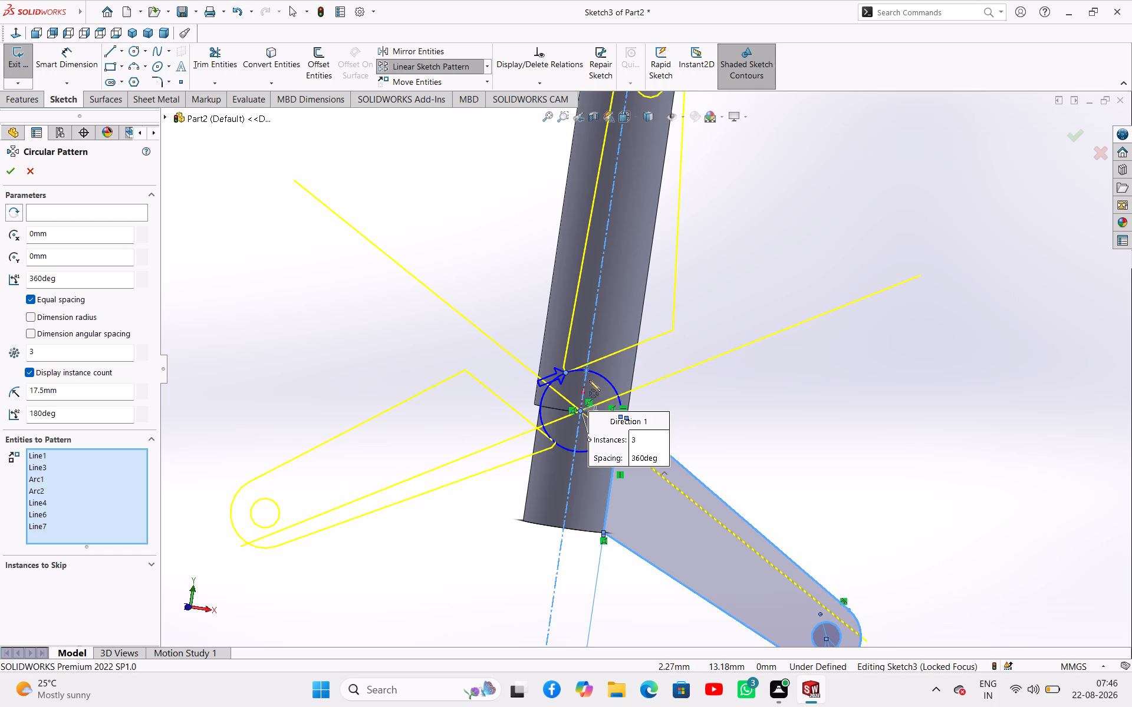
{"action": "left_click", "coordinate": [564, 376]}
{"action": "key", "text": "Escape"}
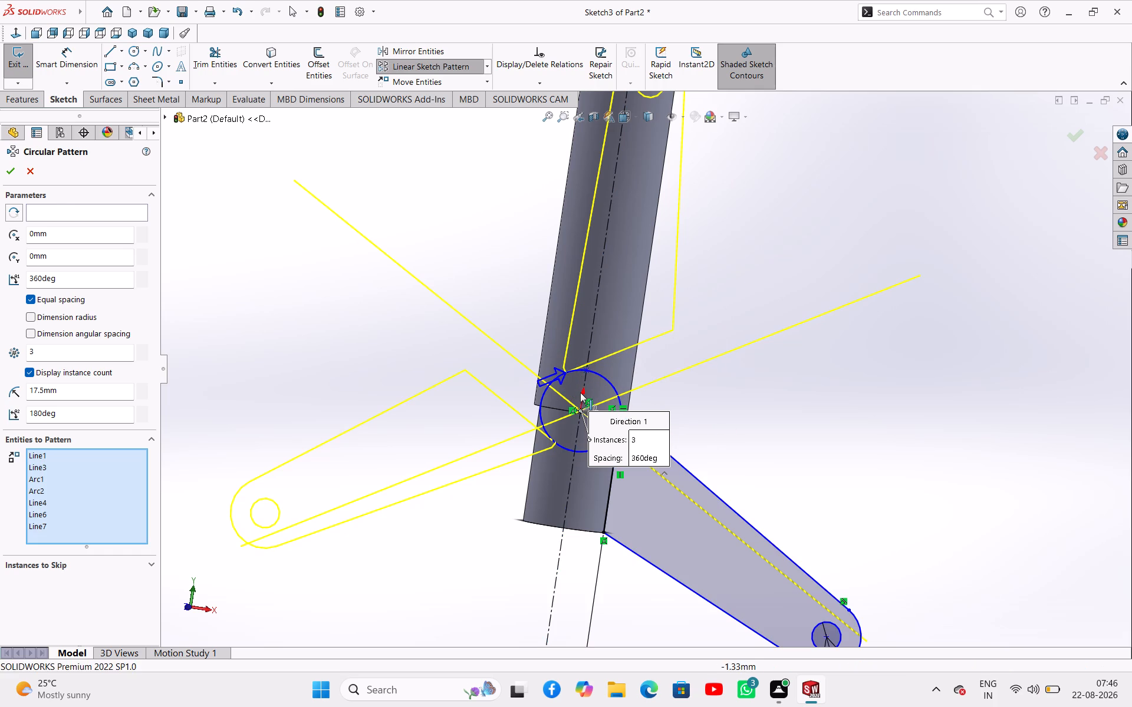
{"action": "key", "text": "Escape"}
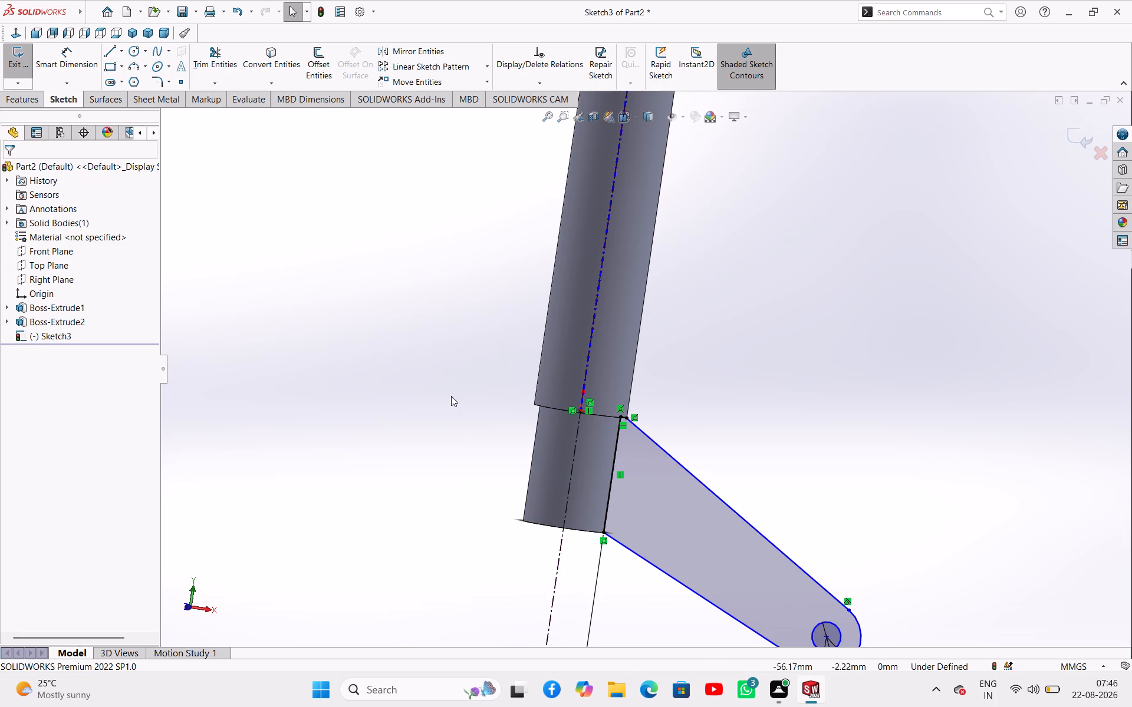
Delete the vertical midpoint construction line along the shaft's axis.
{"action": "left_click", "coordinate": [451, 396]}
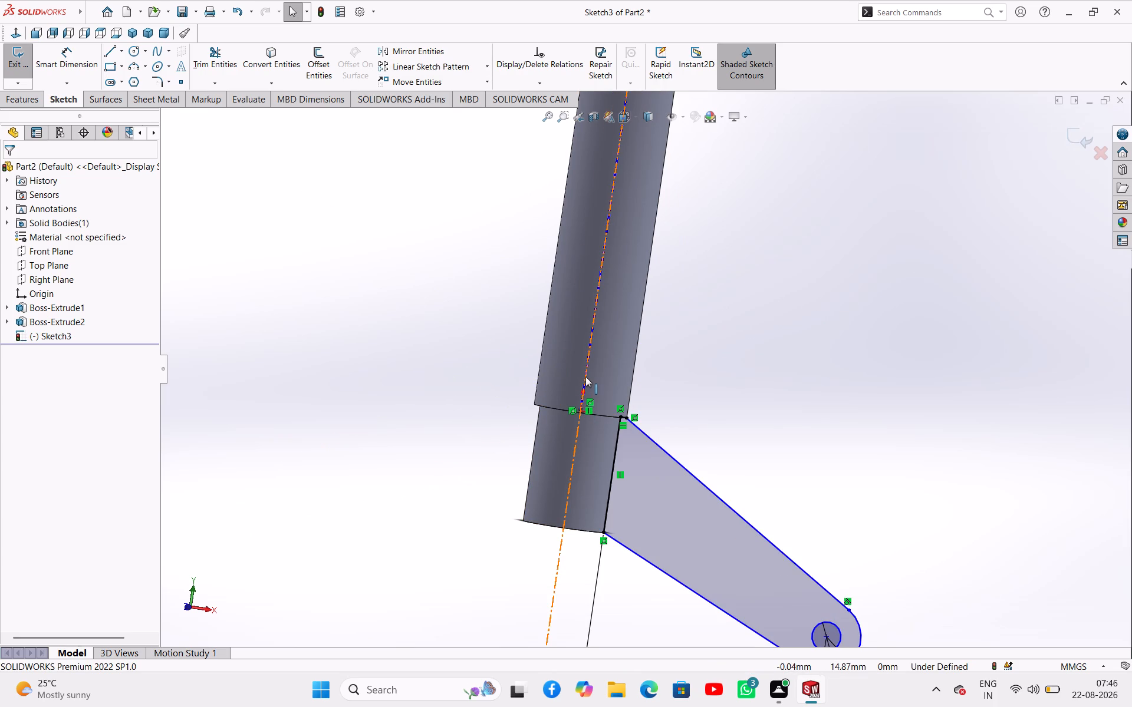
{"action": "left_click", "coordinate": [585, 376]}
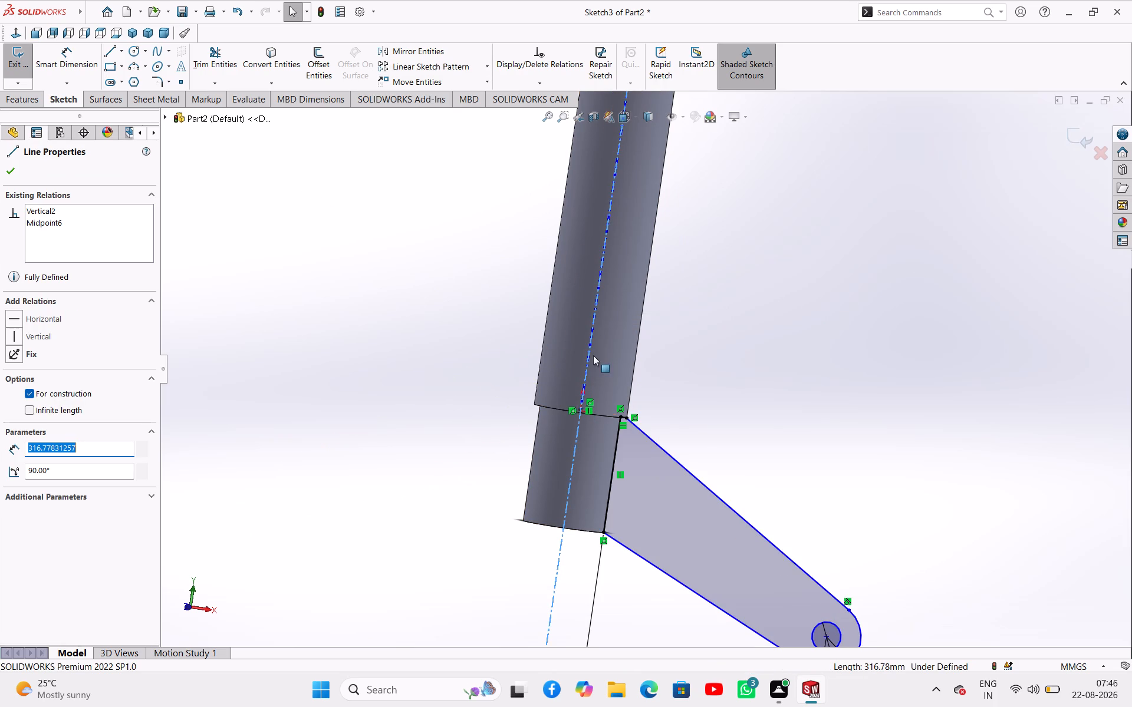
{"action": "key", "text": "Delete"}
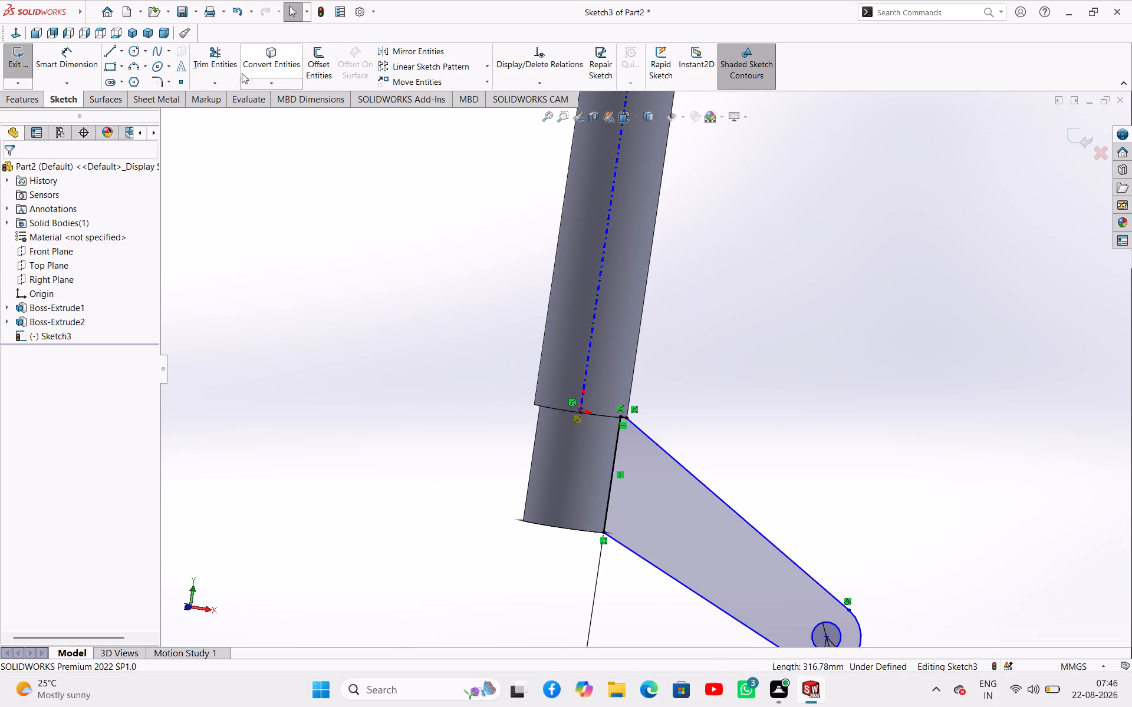
Sketch a horizontal midpoint construction line along the smaller cylinder's end edge, centred on its corner opposite the arm, extending about 148 mm each way.
{"action": "left_click", "coordinate": [187, 607]}
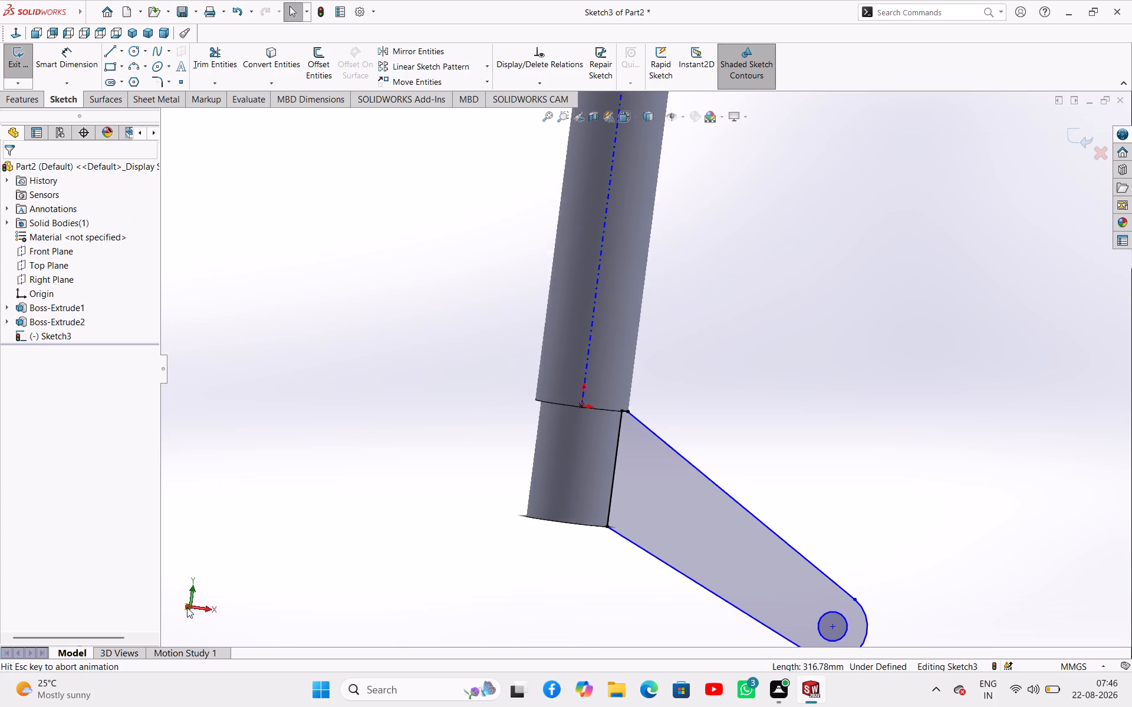
{"action": "left_click", "coordinate": [121, 55]}
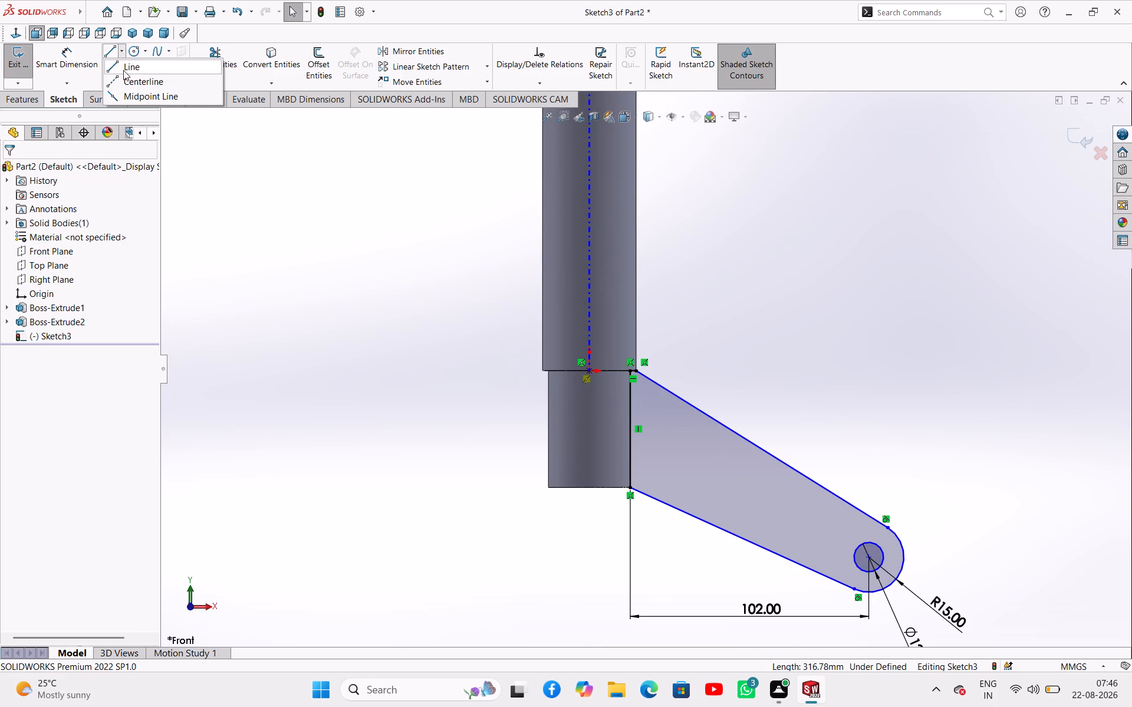
{"action": "left_click", "coordinate": [126, 78]}
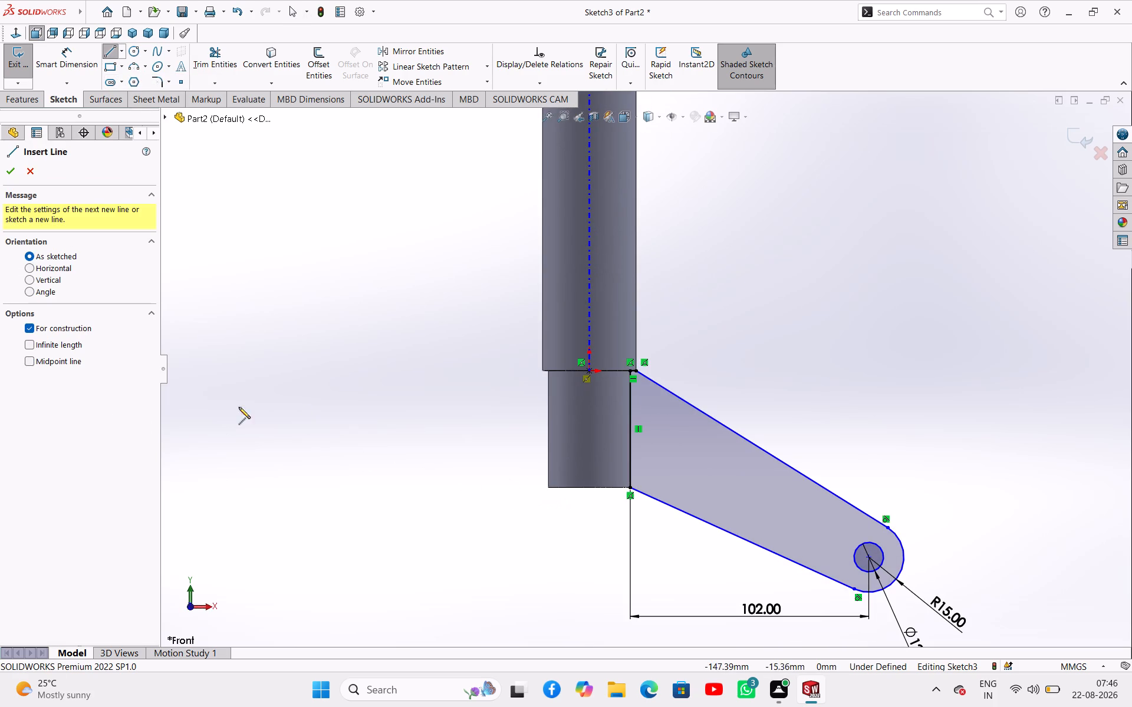
{"action": "left_click", "coordinate": [68, 359]}
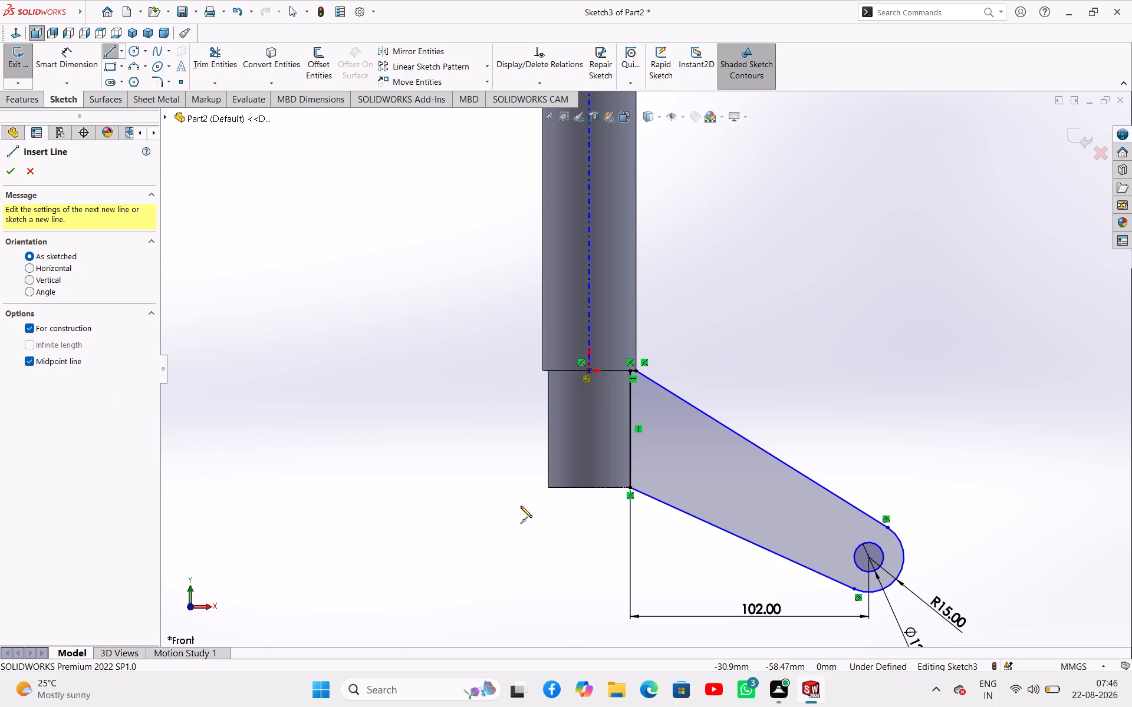
{"action": "left_click", "coordinate": [549, 488]}
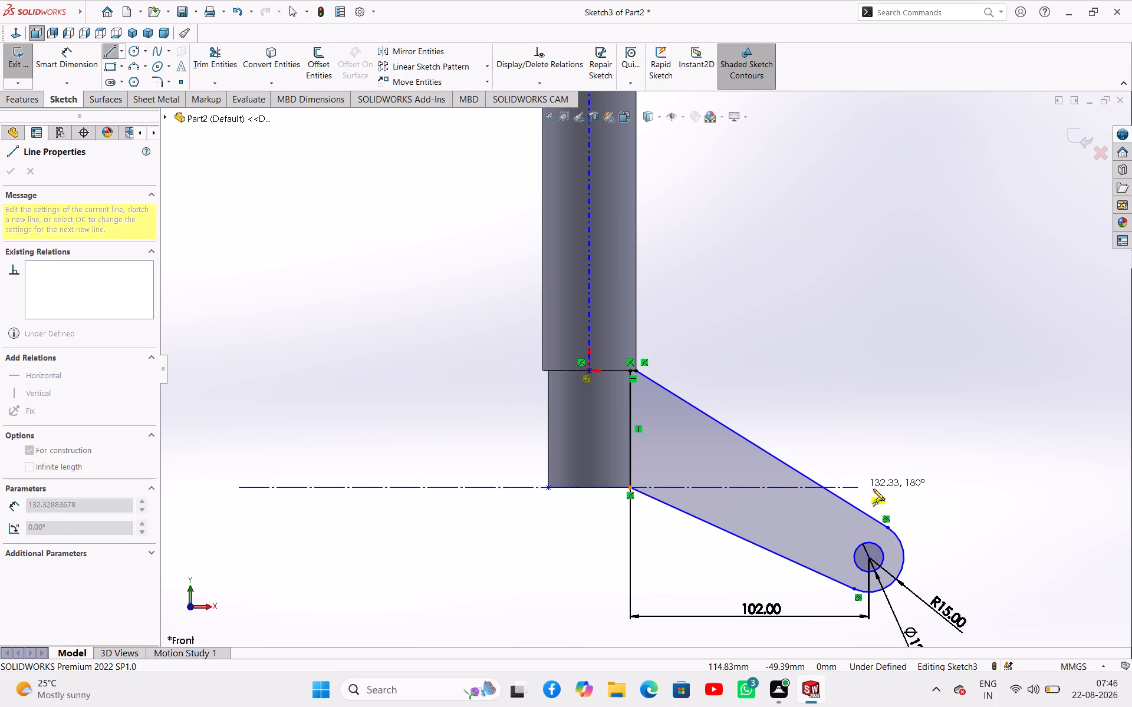
{"action": "left_click", "coordinate": [896, 490]}
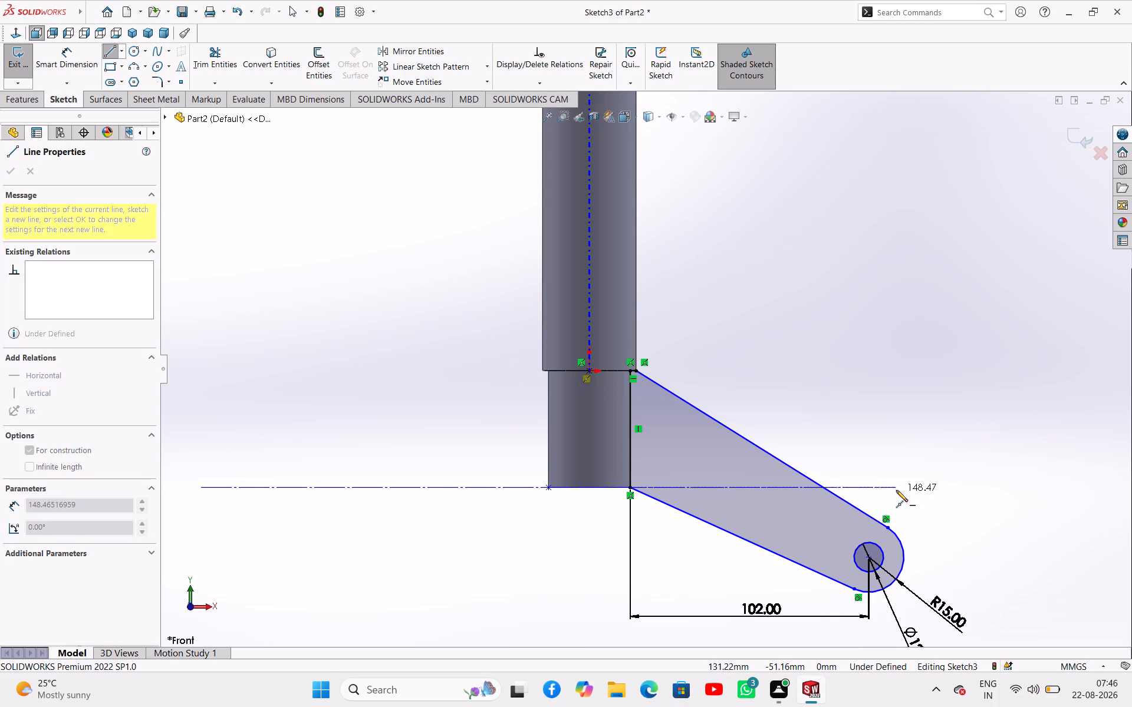
{"action": "right_click", "coordinate": [894, 418]}
{"action": "left_click", "coordinate": [903, 422]}
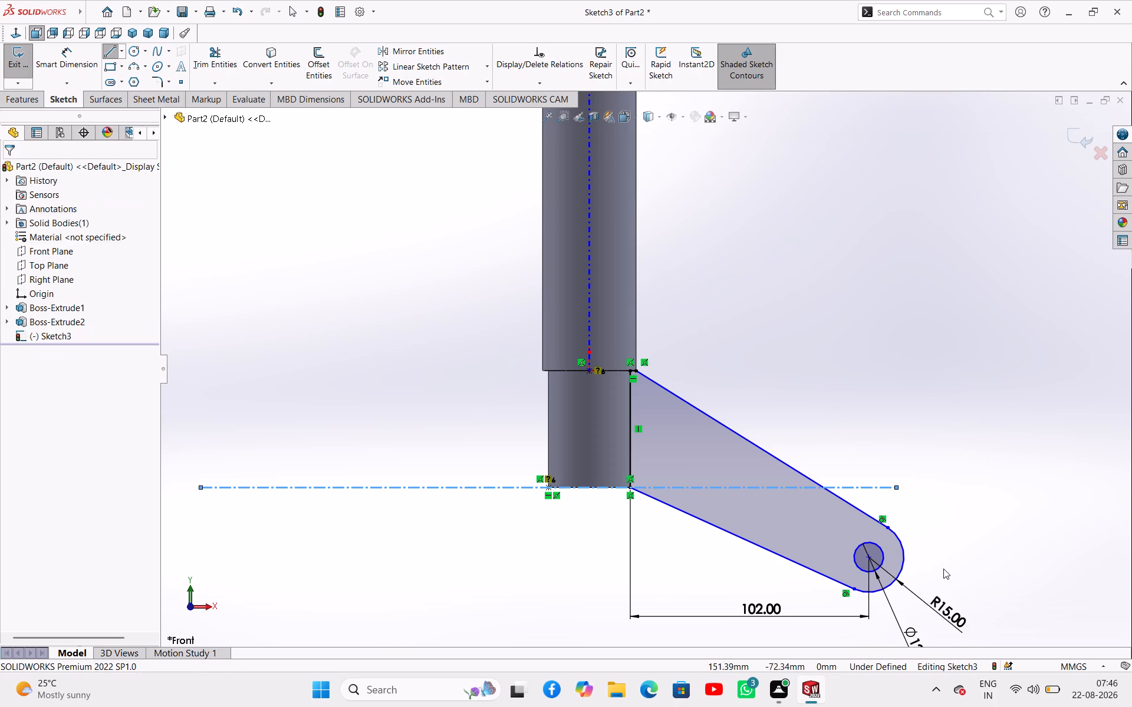
{"action": "left_click", "coordinate": [943, 571]}
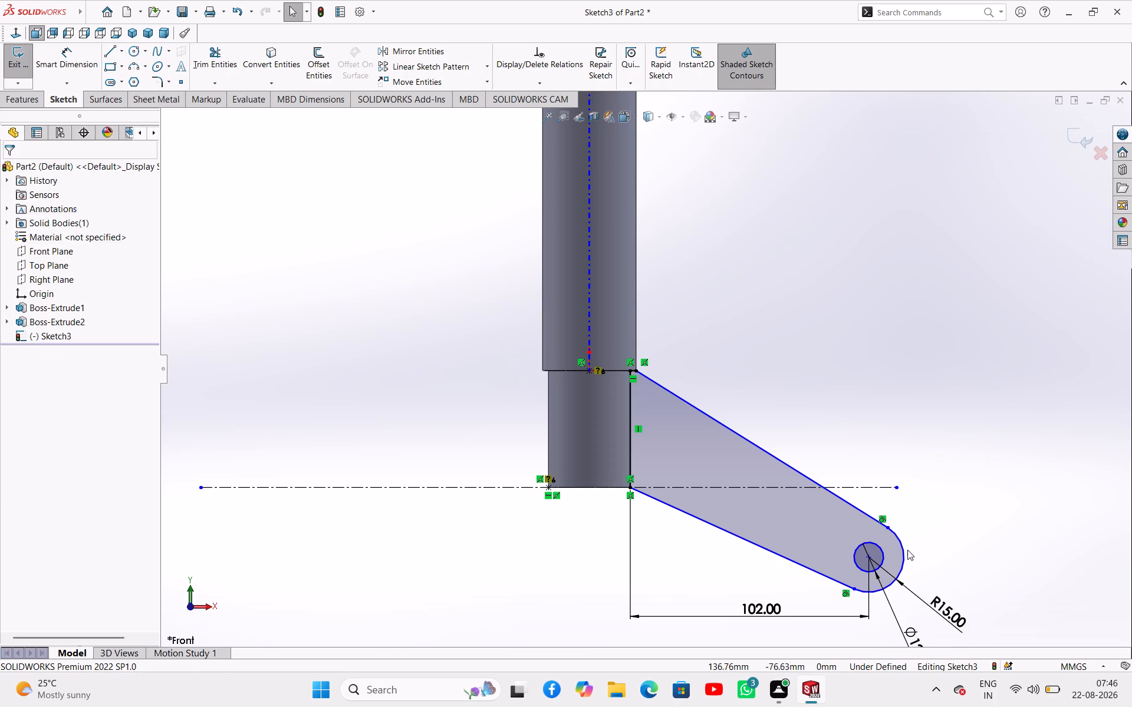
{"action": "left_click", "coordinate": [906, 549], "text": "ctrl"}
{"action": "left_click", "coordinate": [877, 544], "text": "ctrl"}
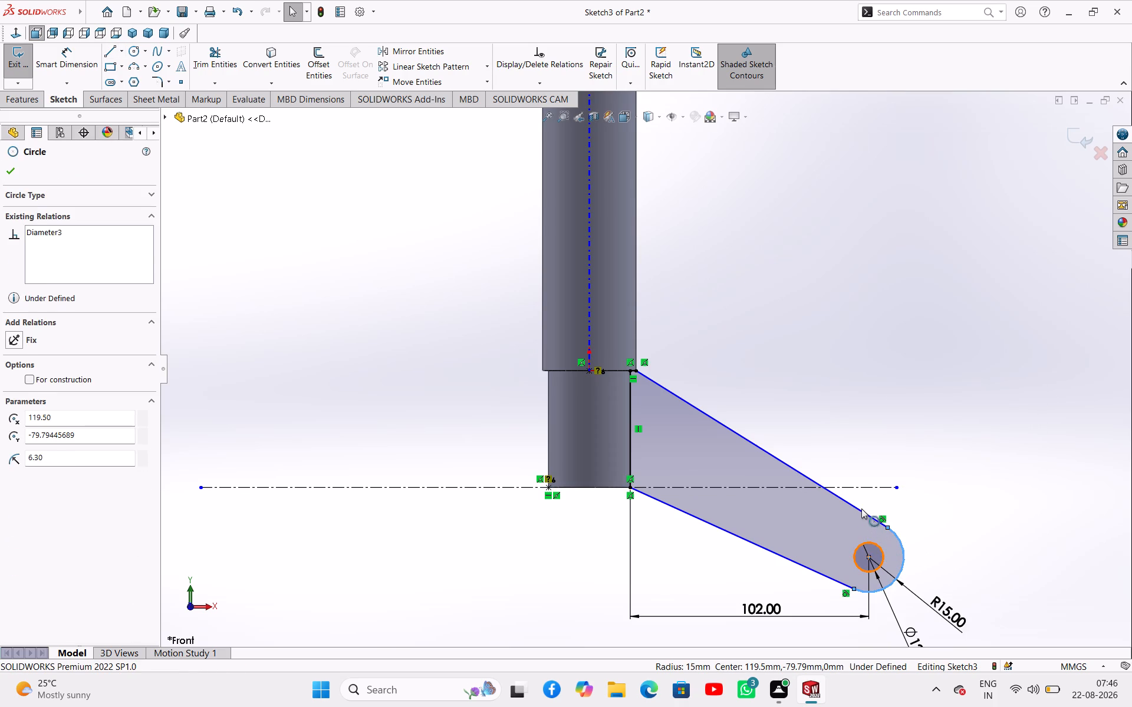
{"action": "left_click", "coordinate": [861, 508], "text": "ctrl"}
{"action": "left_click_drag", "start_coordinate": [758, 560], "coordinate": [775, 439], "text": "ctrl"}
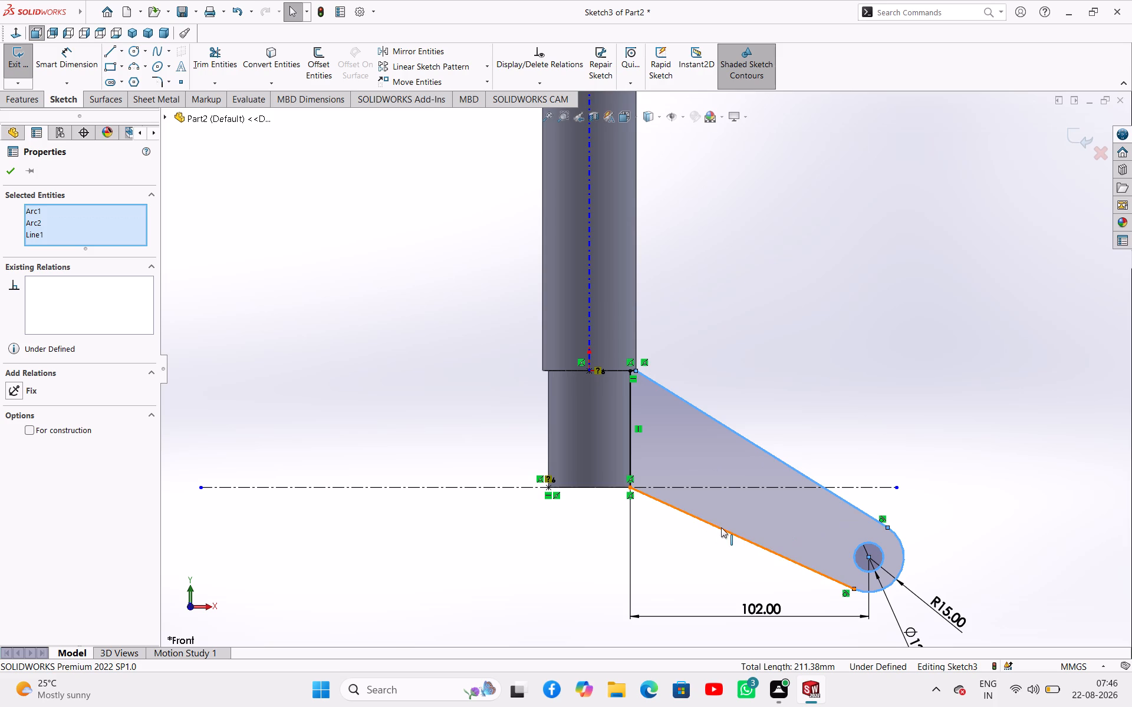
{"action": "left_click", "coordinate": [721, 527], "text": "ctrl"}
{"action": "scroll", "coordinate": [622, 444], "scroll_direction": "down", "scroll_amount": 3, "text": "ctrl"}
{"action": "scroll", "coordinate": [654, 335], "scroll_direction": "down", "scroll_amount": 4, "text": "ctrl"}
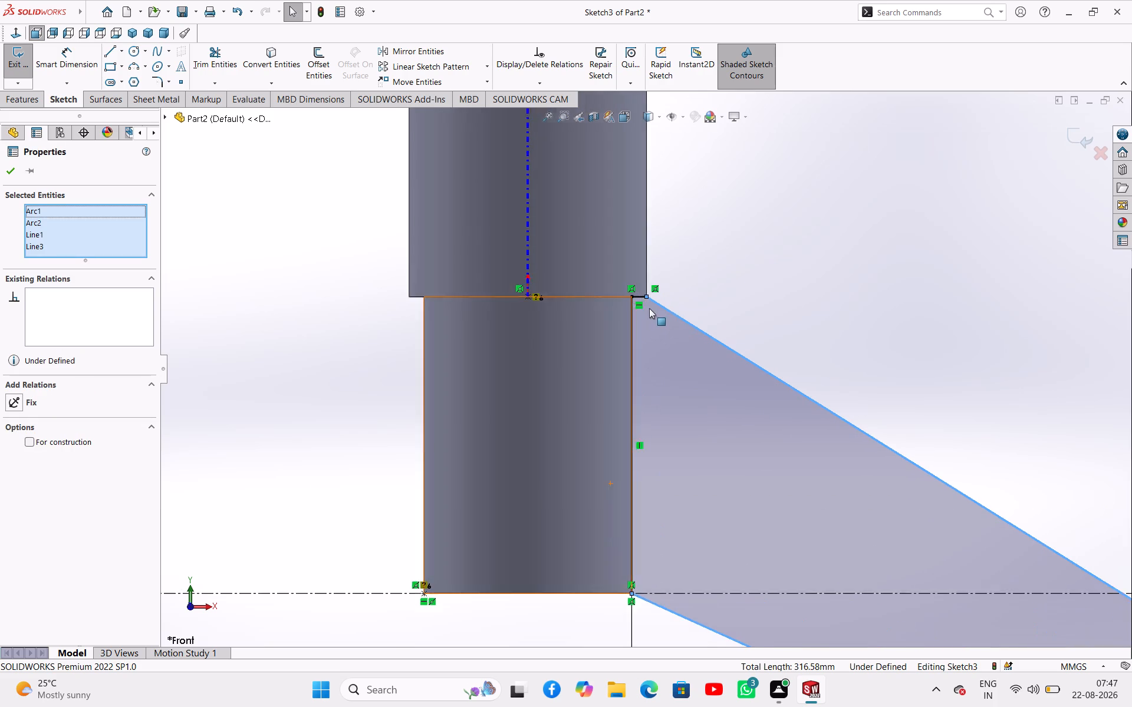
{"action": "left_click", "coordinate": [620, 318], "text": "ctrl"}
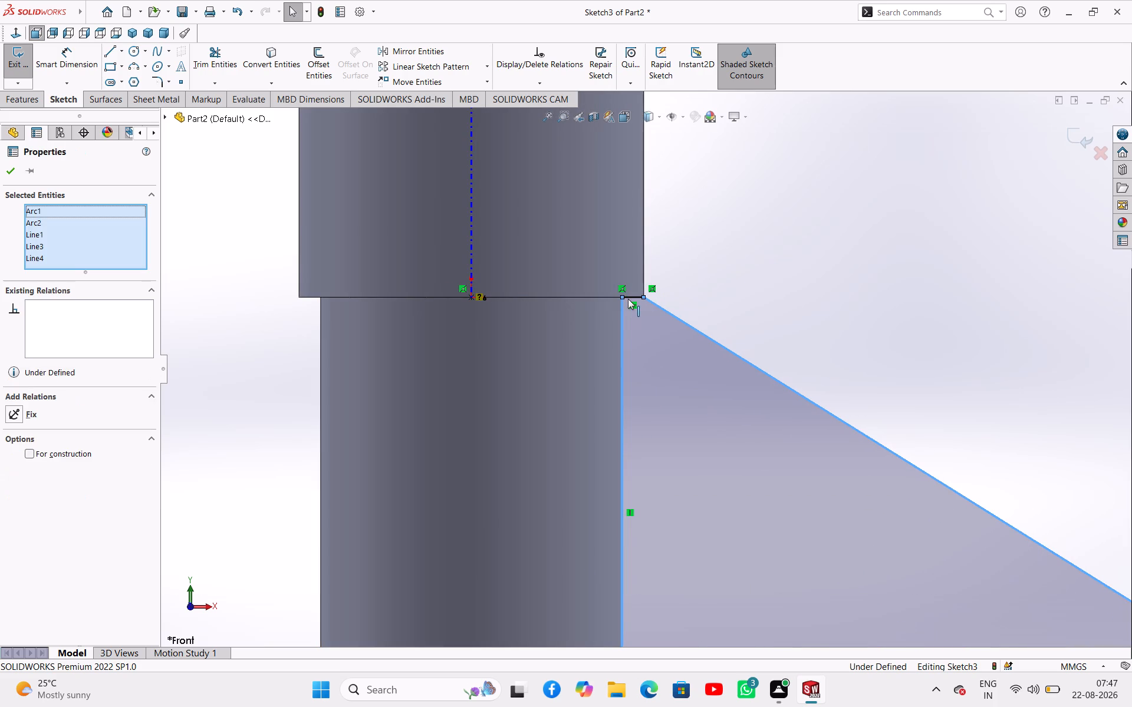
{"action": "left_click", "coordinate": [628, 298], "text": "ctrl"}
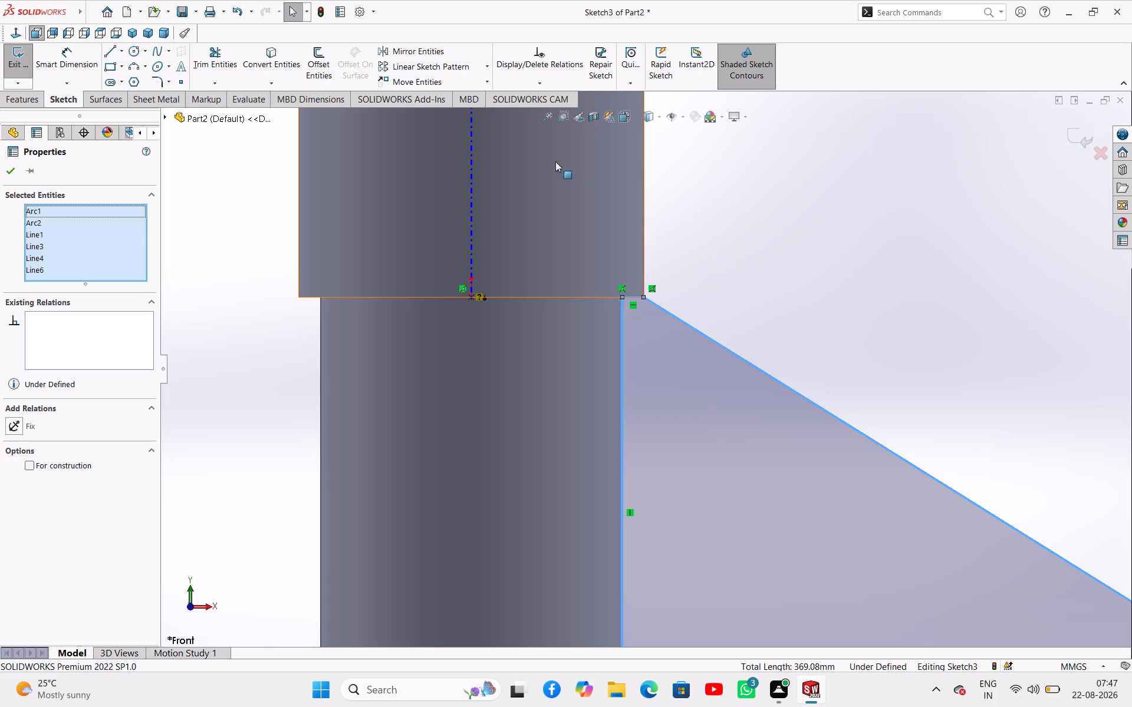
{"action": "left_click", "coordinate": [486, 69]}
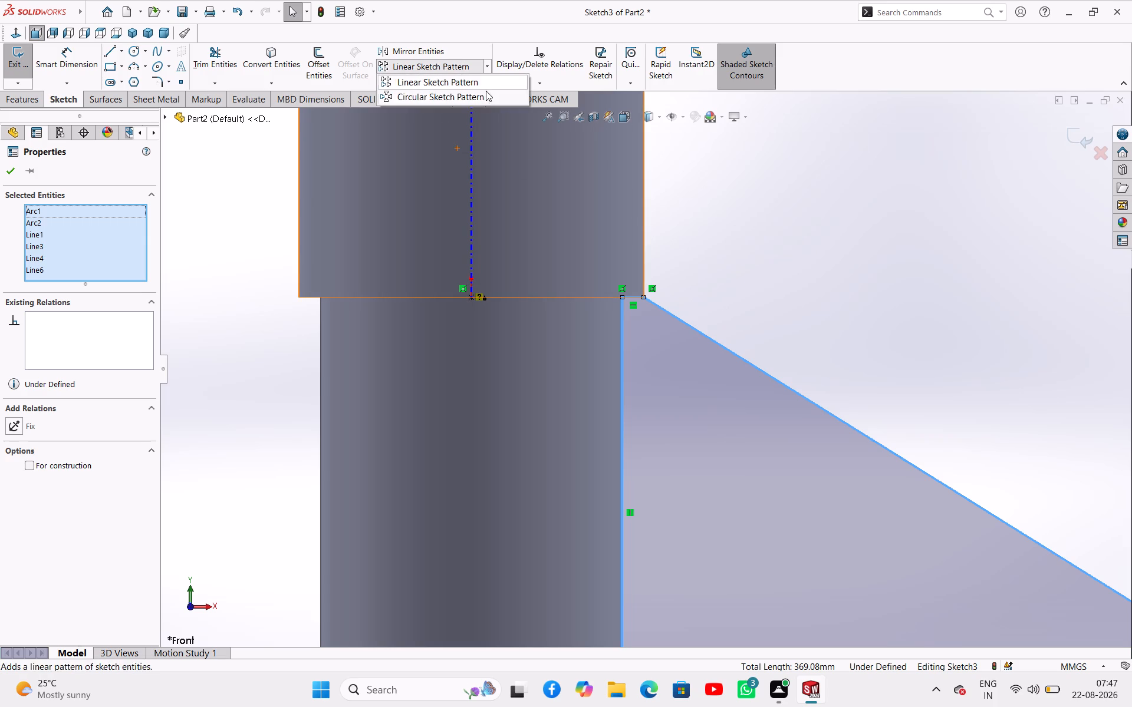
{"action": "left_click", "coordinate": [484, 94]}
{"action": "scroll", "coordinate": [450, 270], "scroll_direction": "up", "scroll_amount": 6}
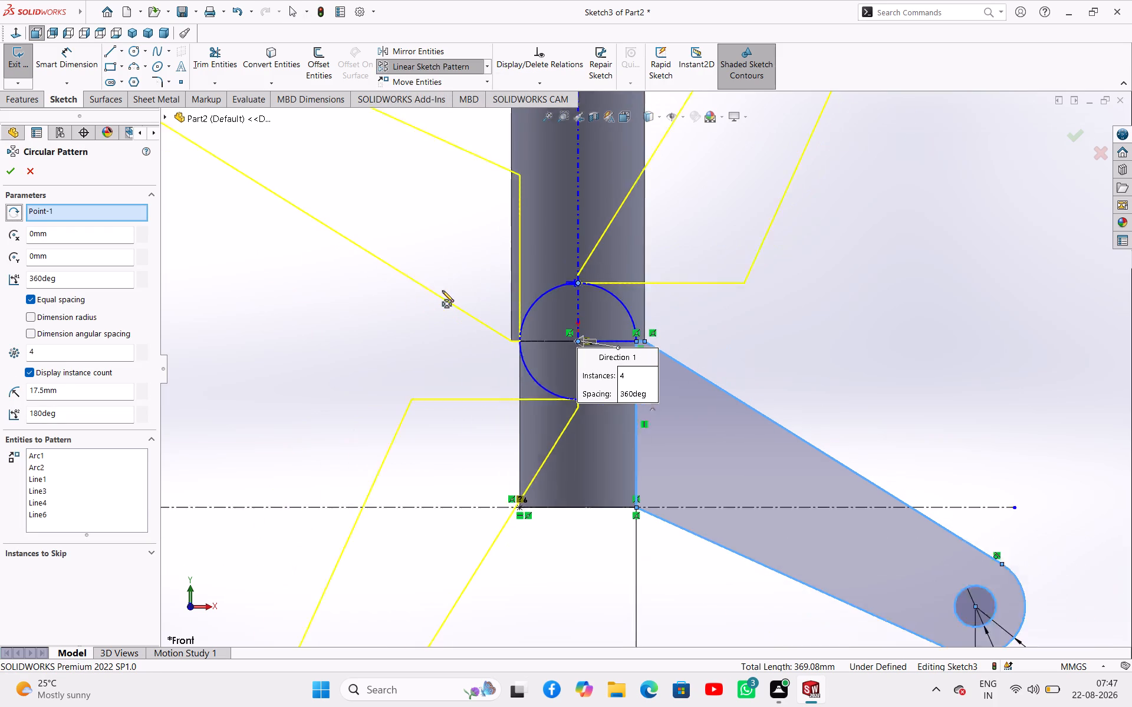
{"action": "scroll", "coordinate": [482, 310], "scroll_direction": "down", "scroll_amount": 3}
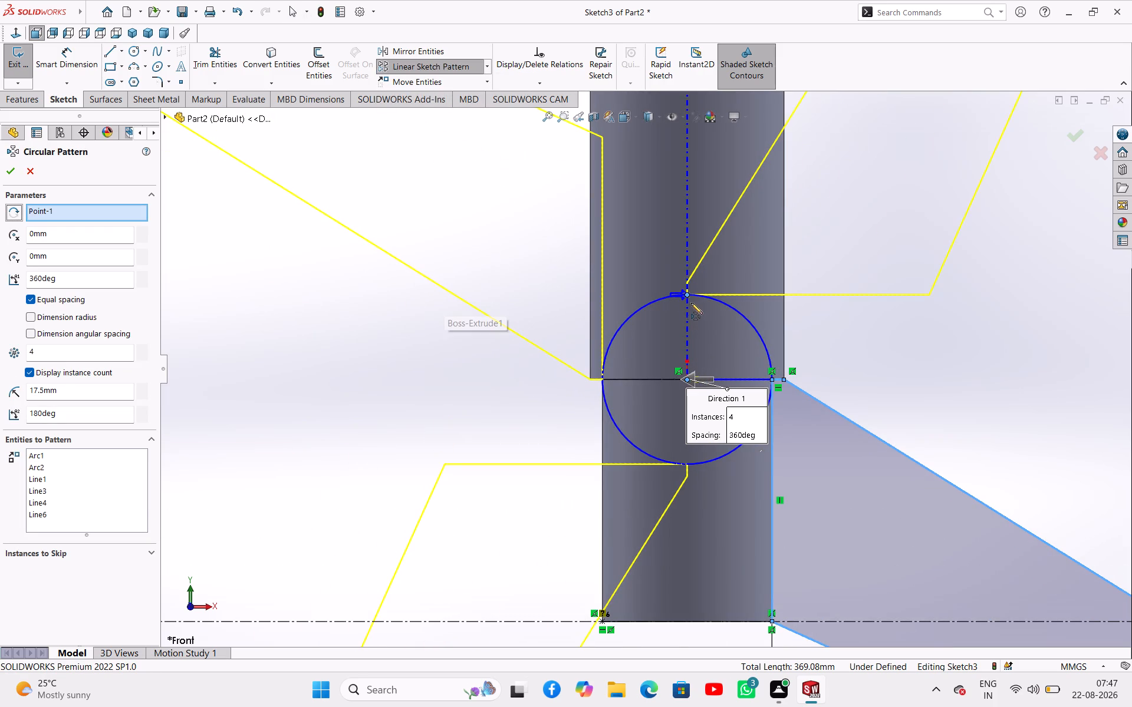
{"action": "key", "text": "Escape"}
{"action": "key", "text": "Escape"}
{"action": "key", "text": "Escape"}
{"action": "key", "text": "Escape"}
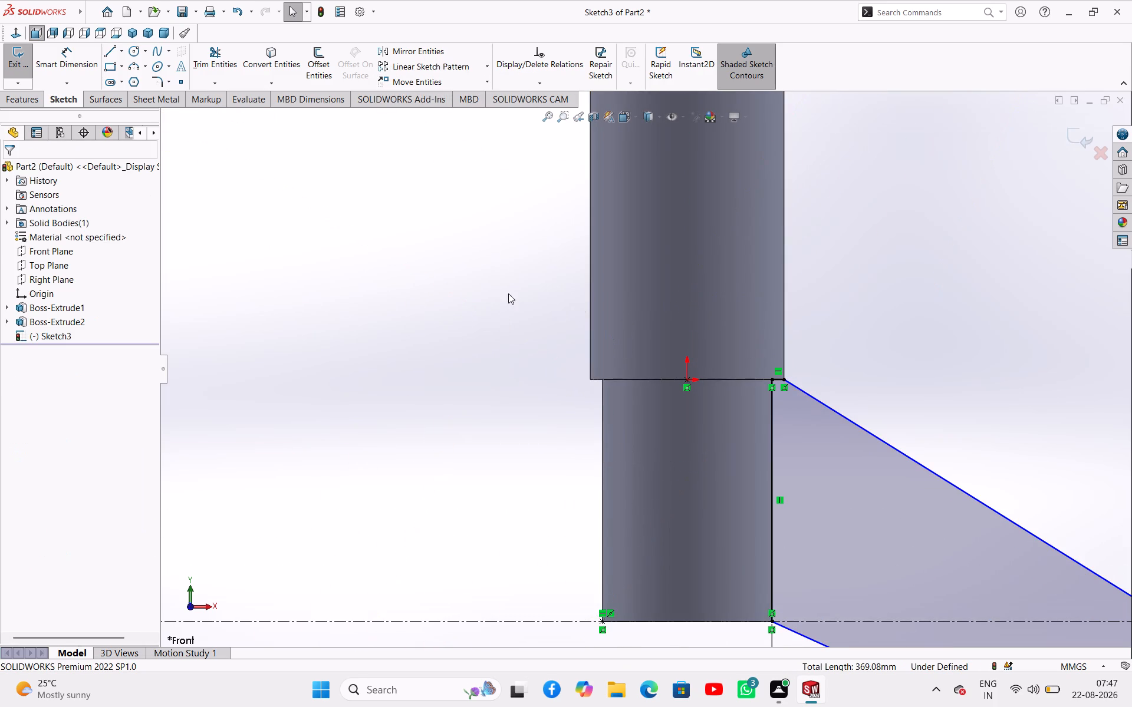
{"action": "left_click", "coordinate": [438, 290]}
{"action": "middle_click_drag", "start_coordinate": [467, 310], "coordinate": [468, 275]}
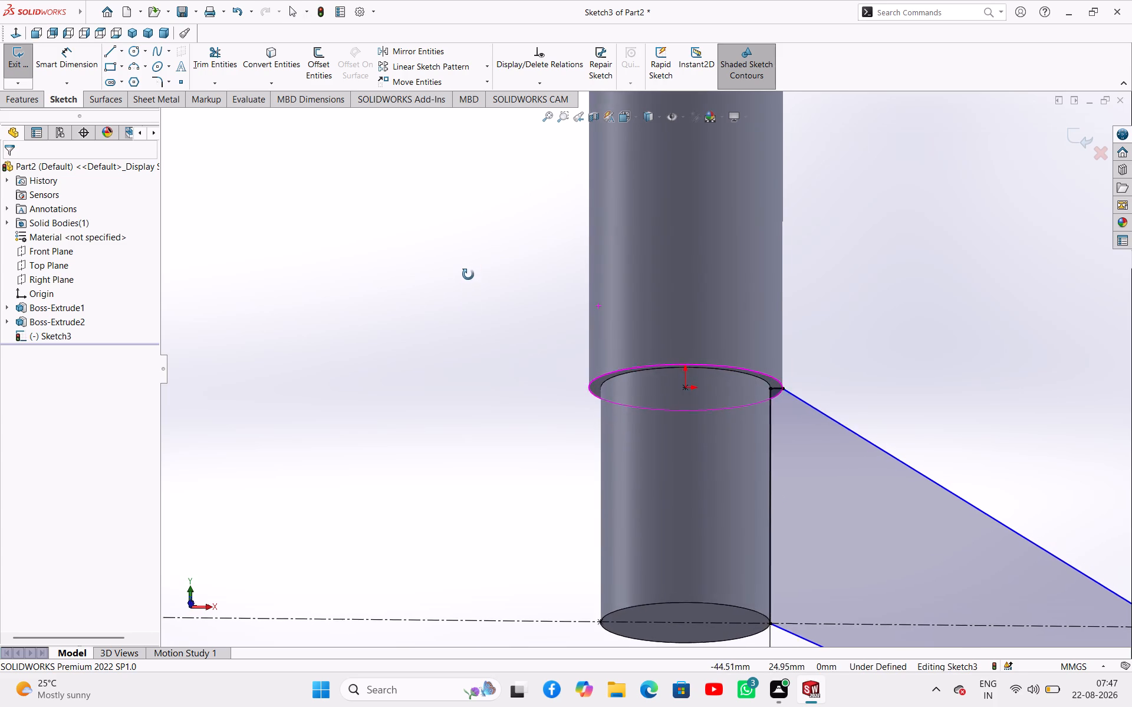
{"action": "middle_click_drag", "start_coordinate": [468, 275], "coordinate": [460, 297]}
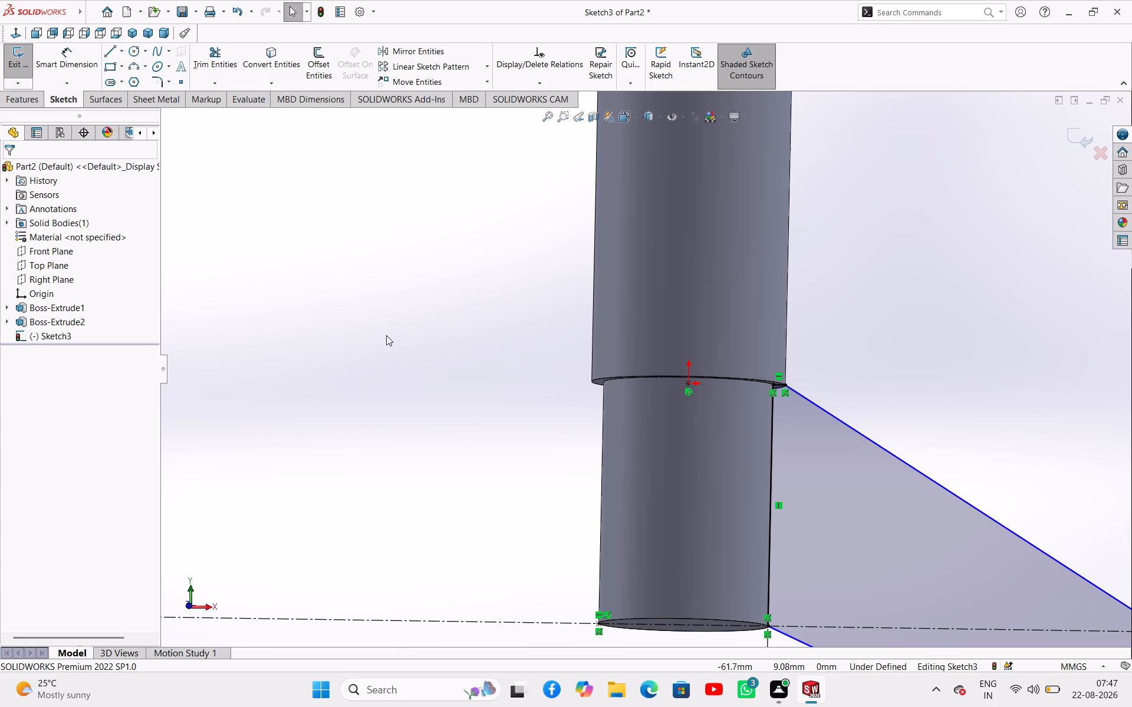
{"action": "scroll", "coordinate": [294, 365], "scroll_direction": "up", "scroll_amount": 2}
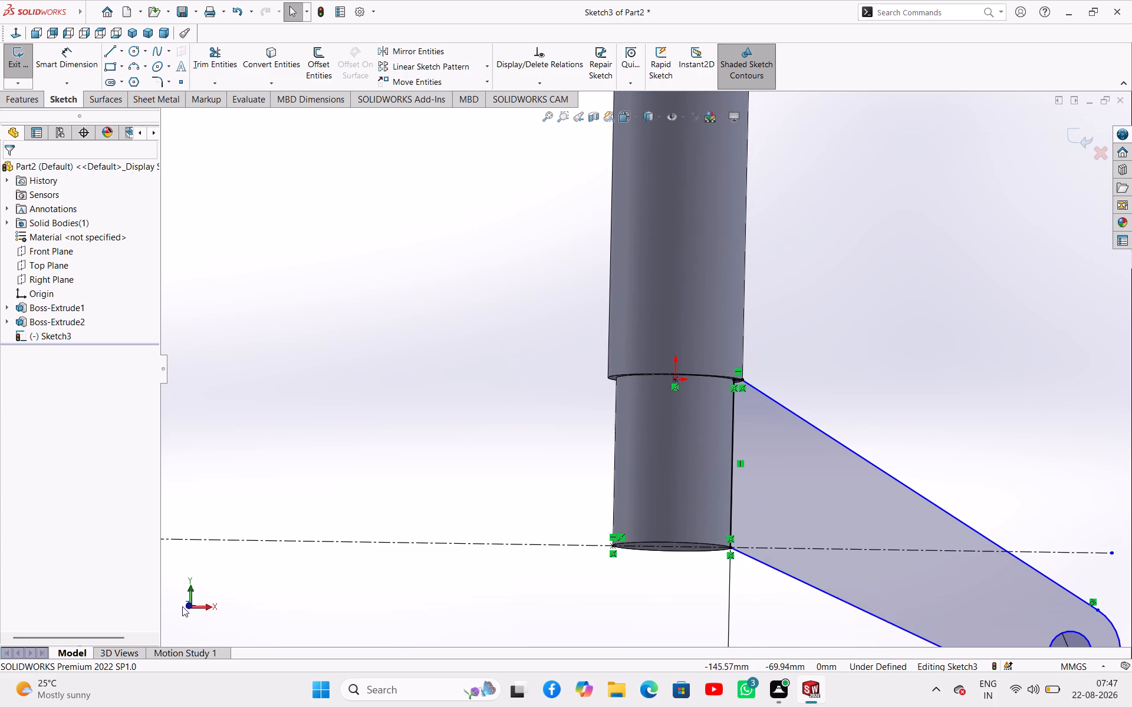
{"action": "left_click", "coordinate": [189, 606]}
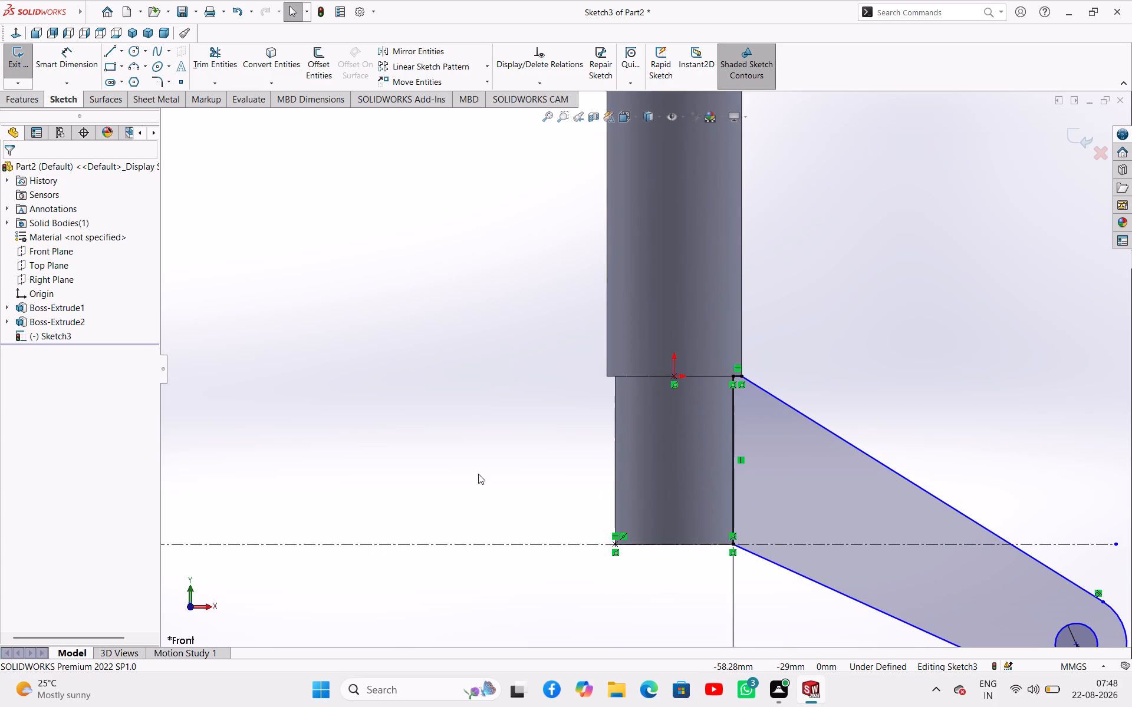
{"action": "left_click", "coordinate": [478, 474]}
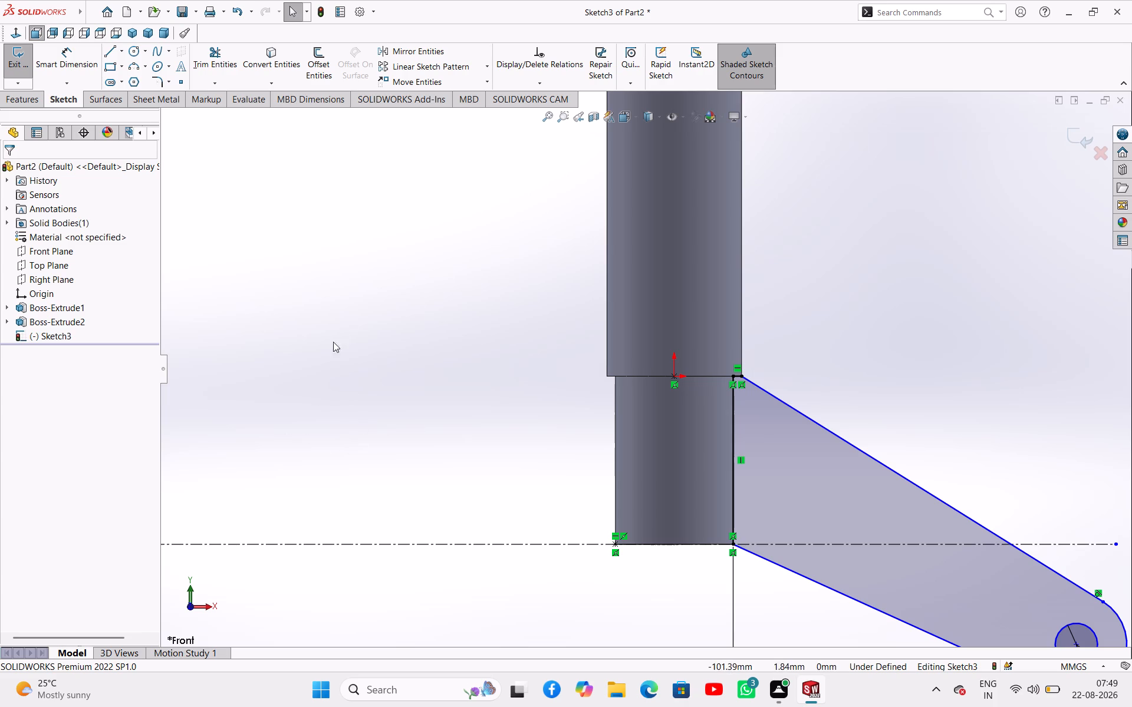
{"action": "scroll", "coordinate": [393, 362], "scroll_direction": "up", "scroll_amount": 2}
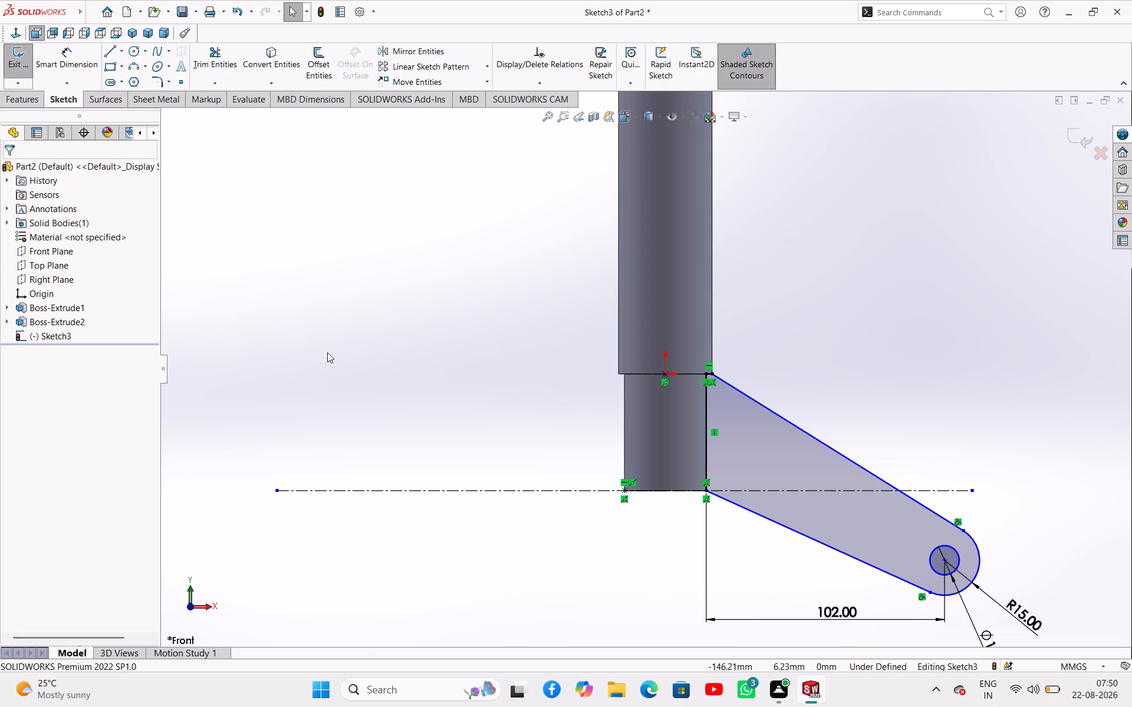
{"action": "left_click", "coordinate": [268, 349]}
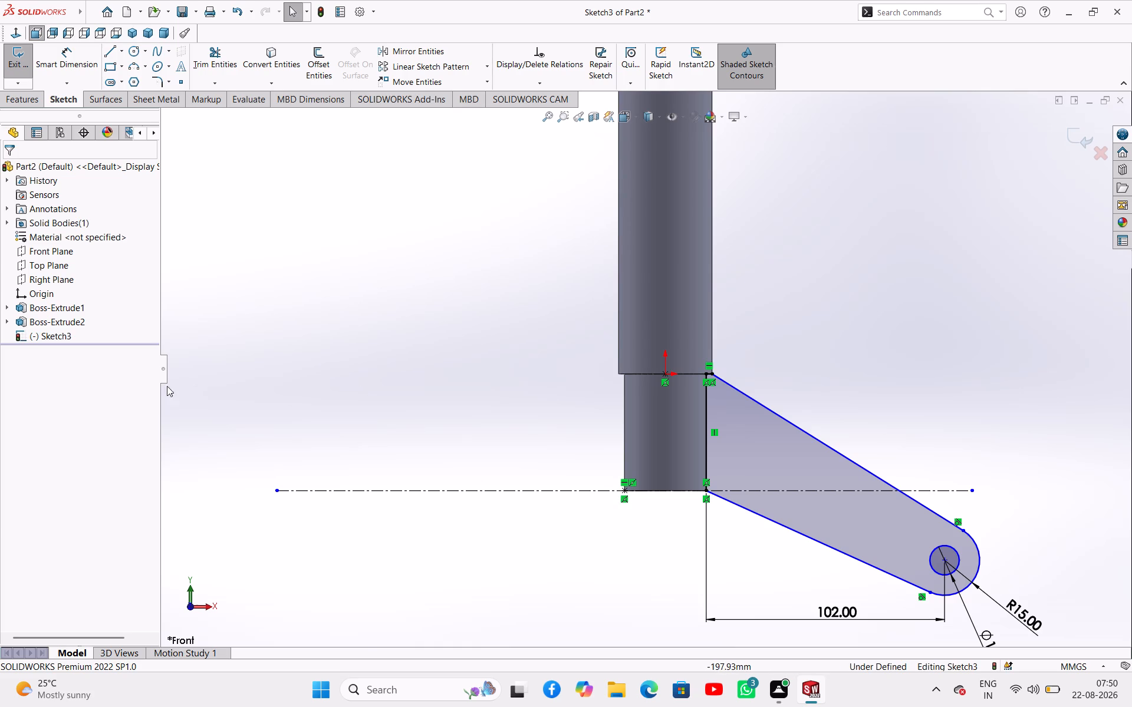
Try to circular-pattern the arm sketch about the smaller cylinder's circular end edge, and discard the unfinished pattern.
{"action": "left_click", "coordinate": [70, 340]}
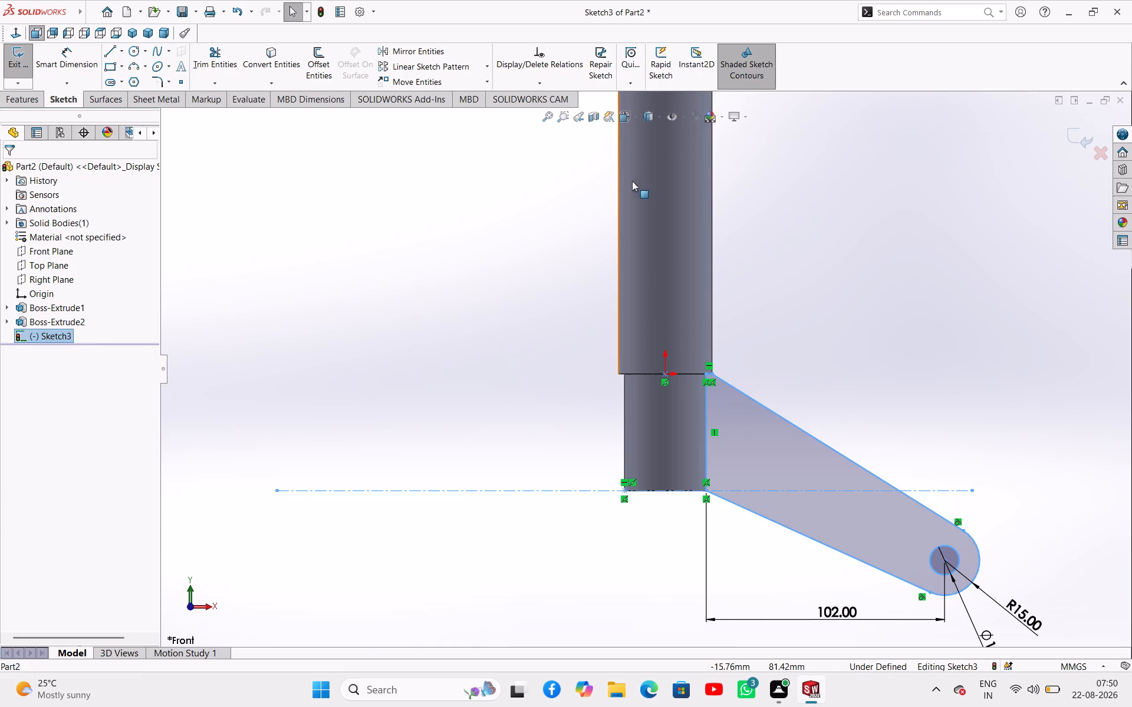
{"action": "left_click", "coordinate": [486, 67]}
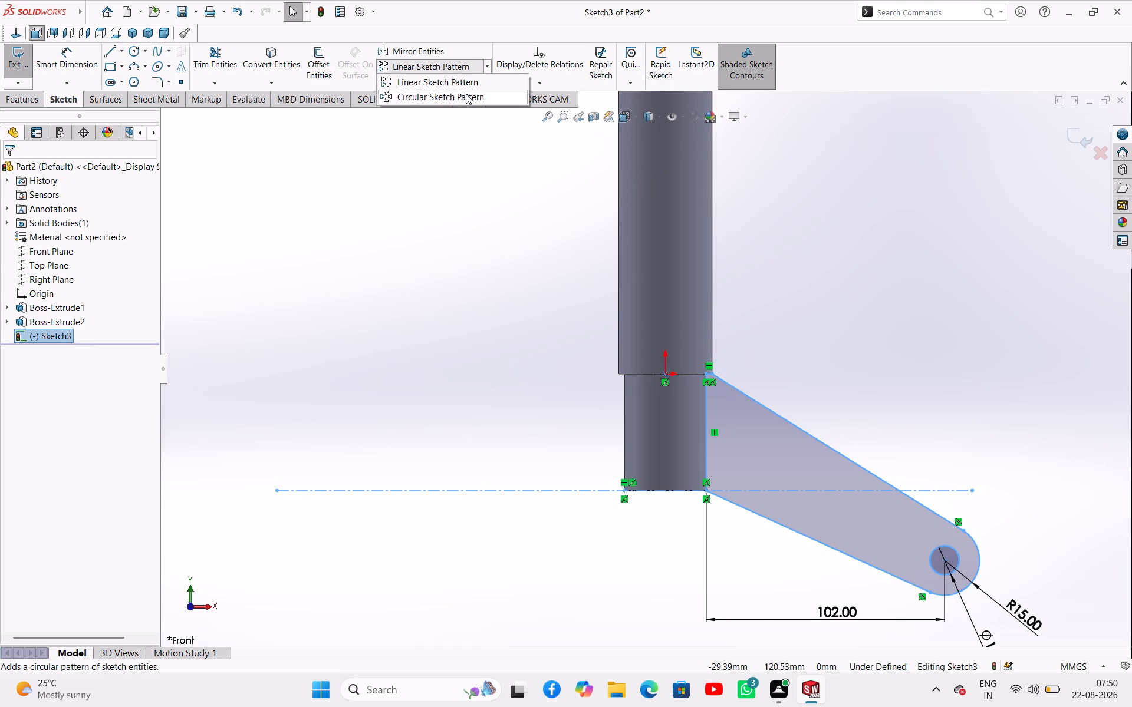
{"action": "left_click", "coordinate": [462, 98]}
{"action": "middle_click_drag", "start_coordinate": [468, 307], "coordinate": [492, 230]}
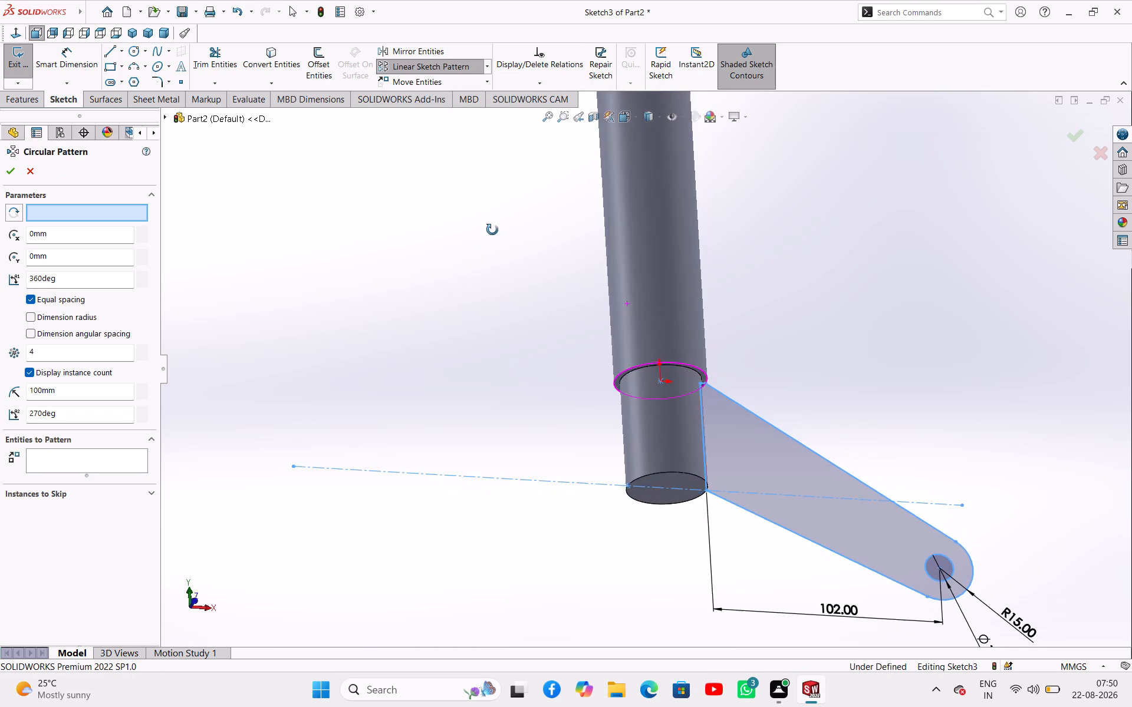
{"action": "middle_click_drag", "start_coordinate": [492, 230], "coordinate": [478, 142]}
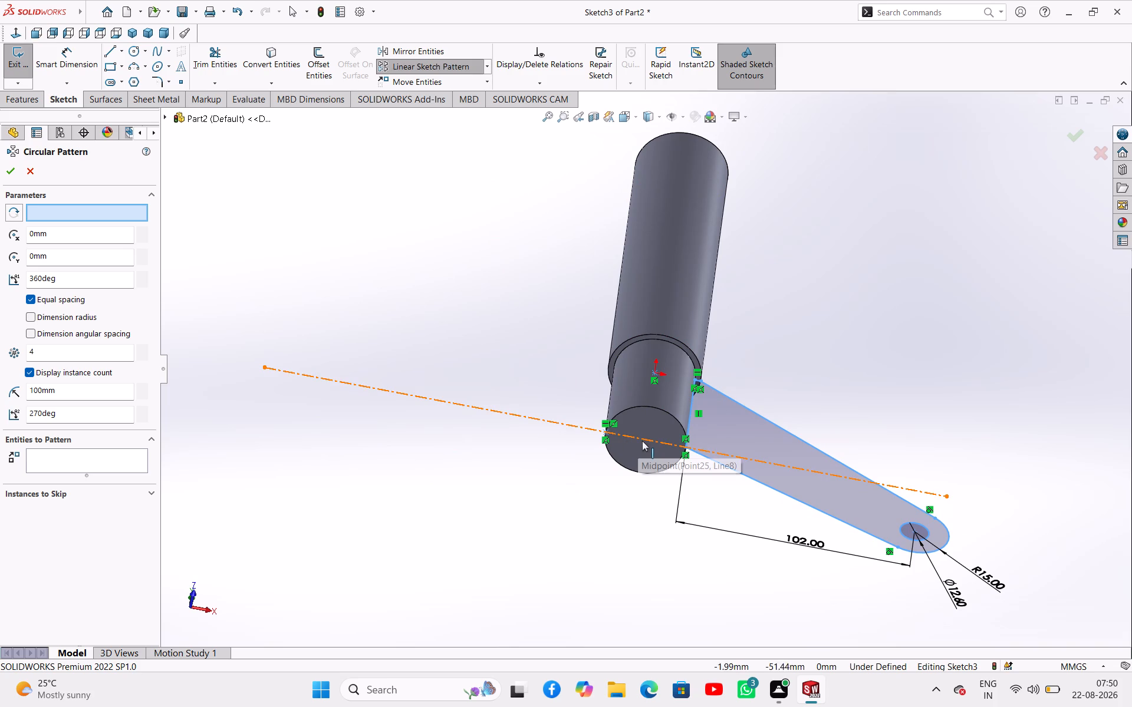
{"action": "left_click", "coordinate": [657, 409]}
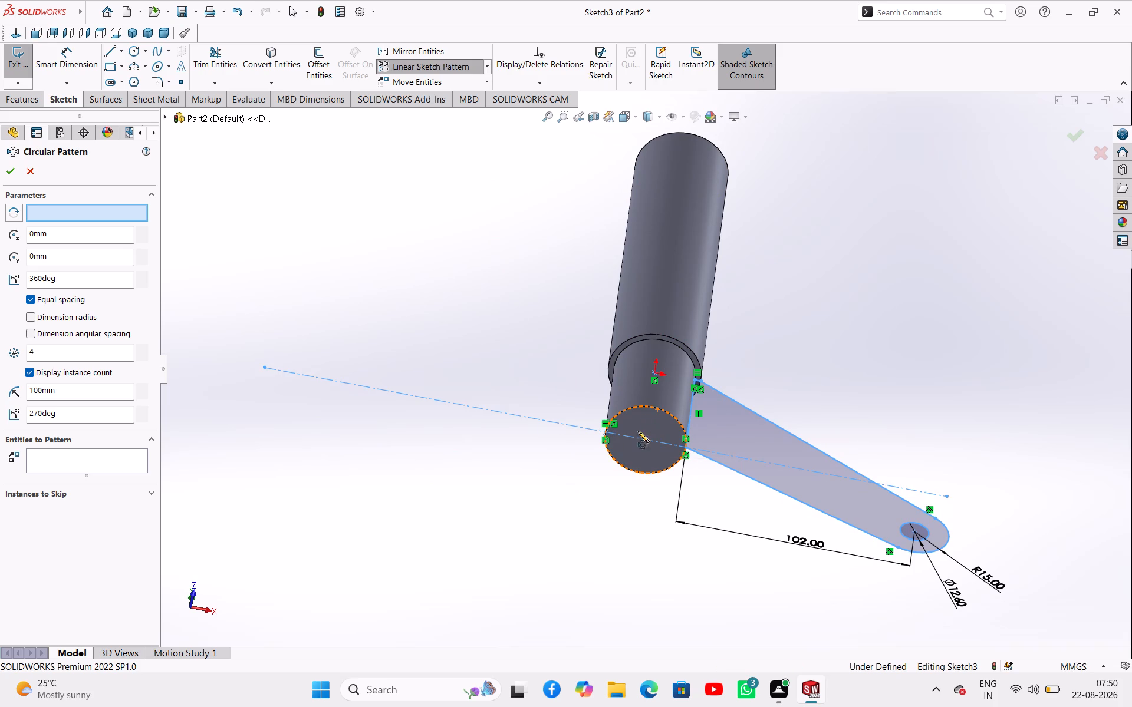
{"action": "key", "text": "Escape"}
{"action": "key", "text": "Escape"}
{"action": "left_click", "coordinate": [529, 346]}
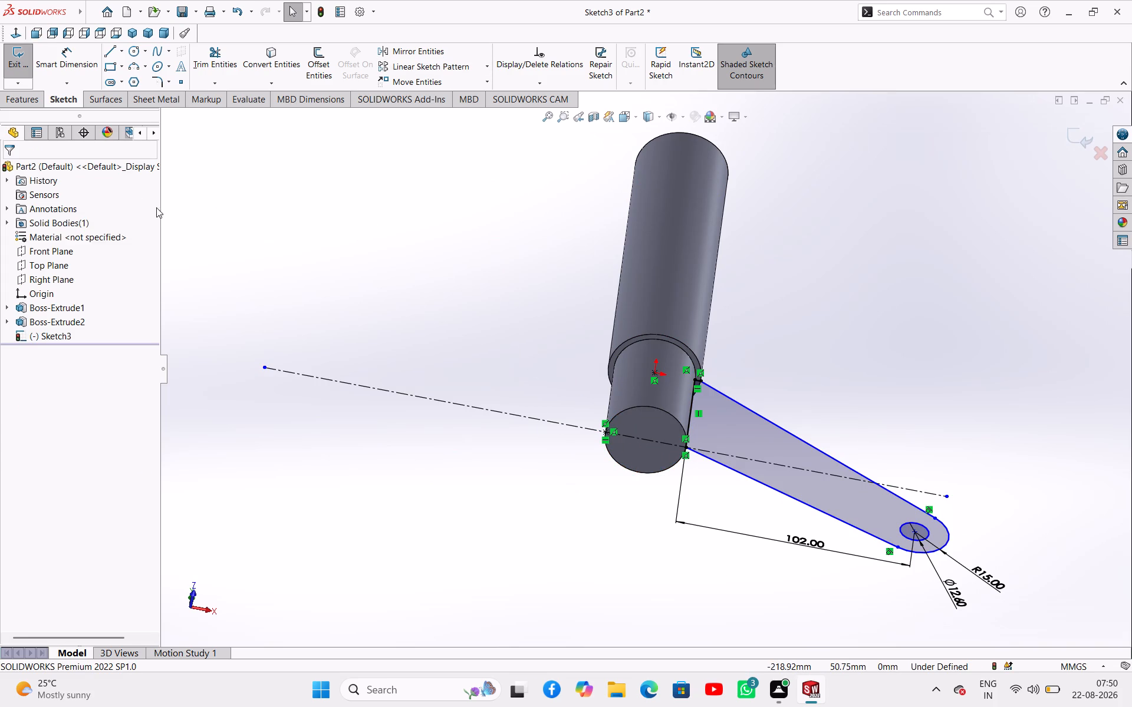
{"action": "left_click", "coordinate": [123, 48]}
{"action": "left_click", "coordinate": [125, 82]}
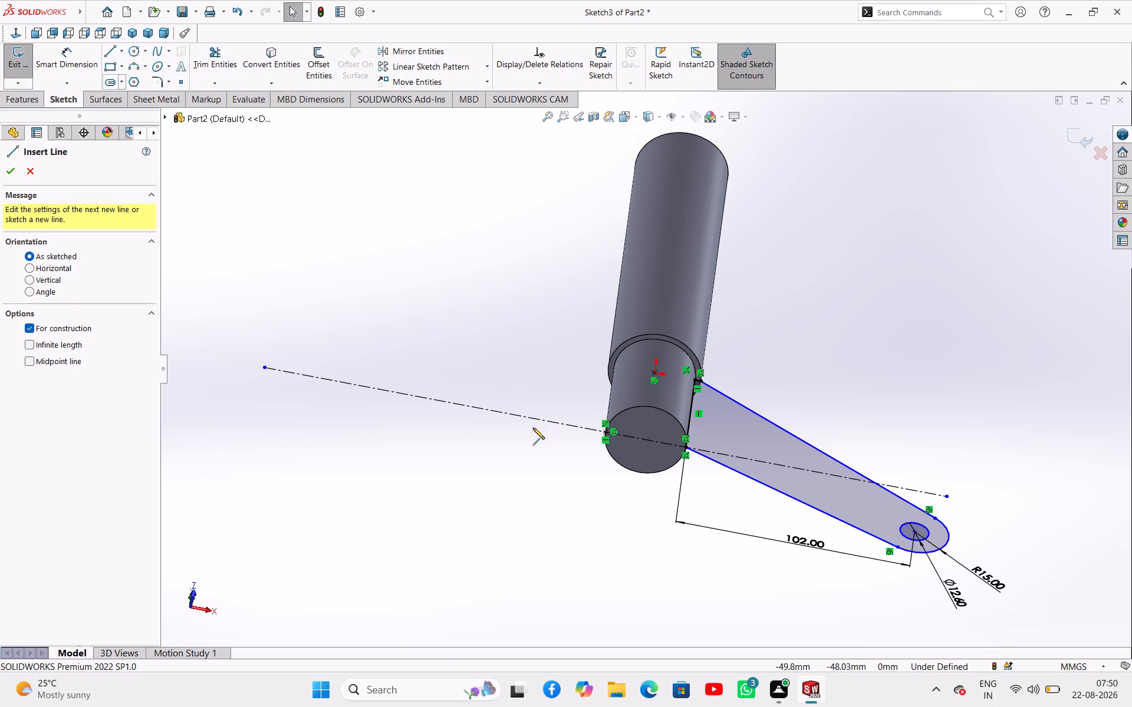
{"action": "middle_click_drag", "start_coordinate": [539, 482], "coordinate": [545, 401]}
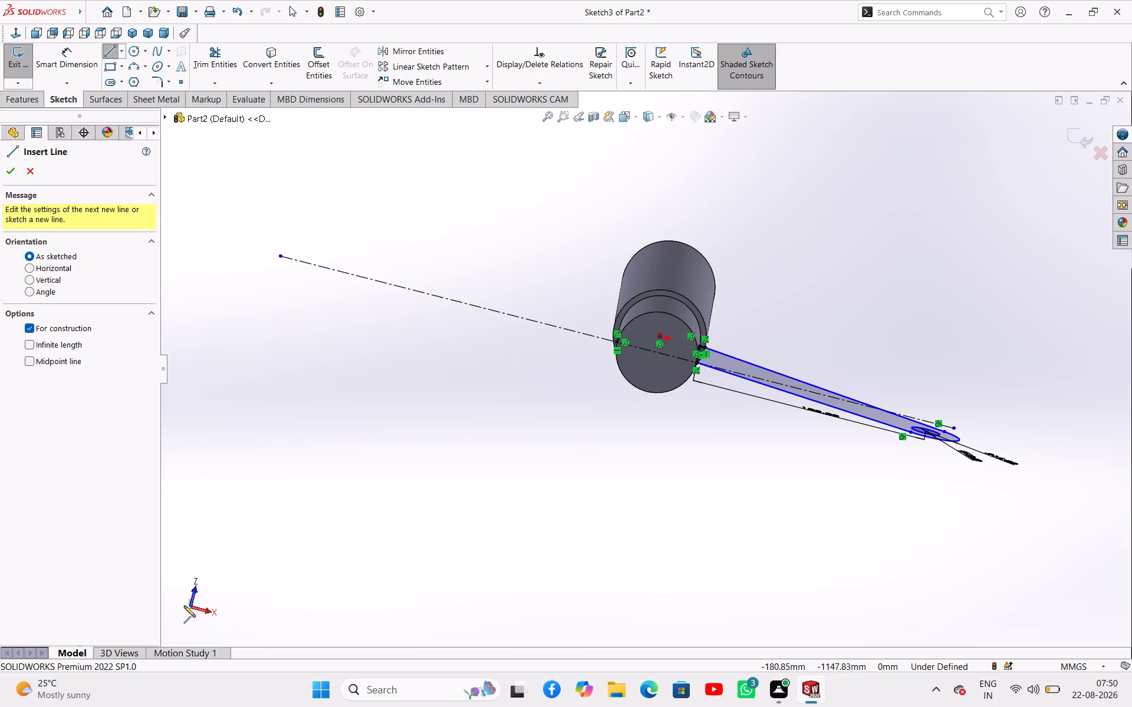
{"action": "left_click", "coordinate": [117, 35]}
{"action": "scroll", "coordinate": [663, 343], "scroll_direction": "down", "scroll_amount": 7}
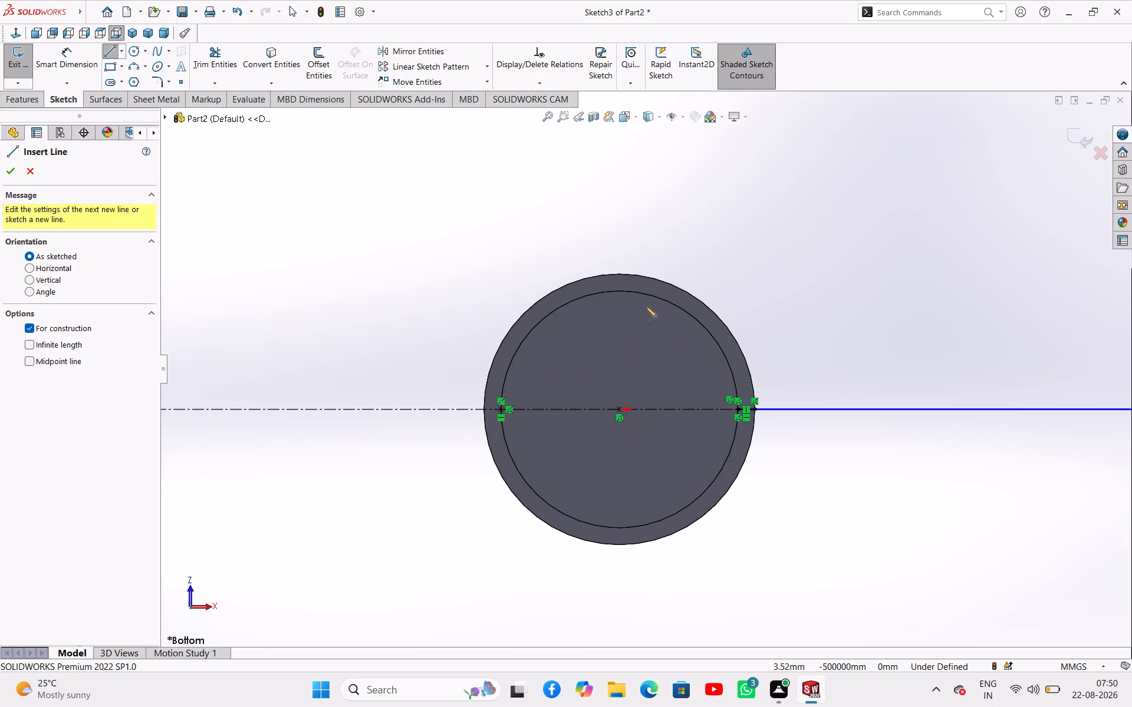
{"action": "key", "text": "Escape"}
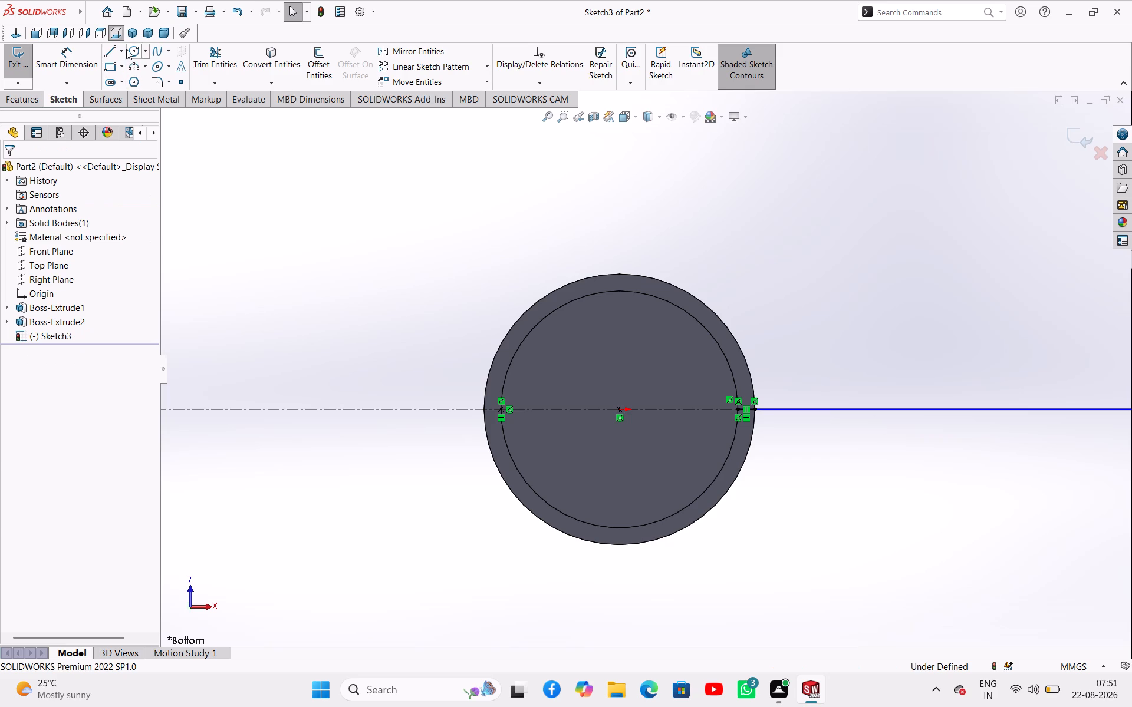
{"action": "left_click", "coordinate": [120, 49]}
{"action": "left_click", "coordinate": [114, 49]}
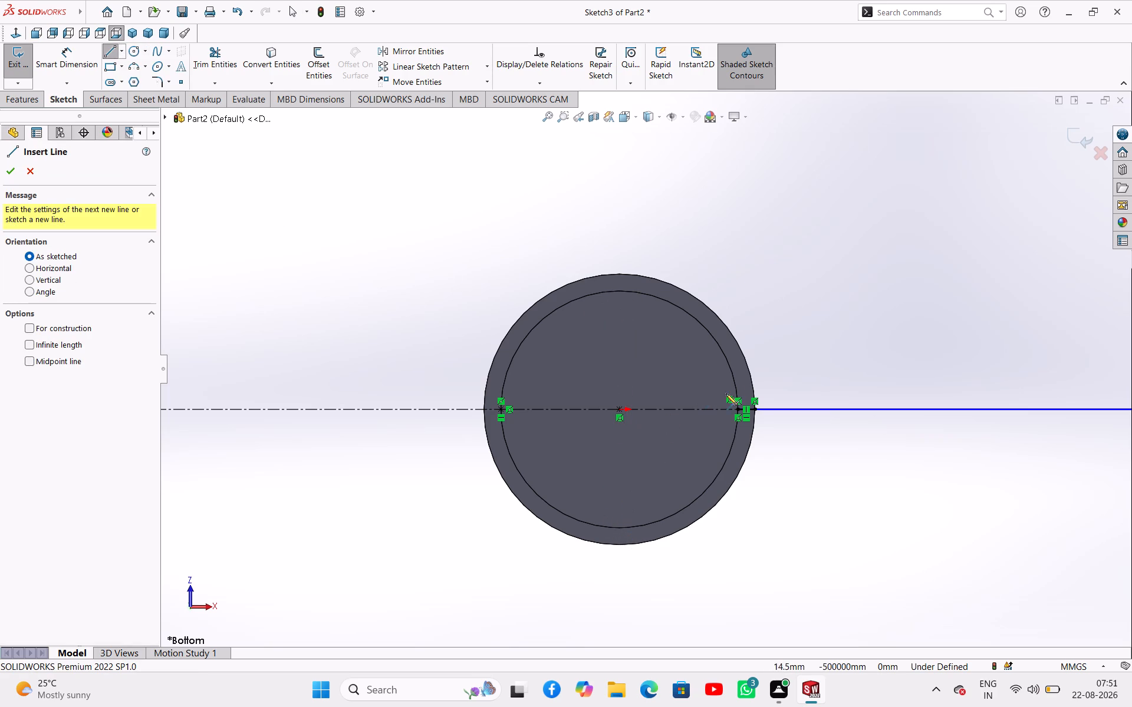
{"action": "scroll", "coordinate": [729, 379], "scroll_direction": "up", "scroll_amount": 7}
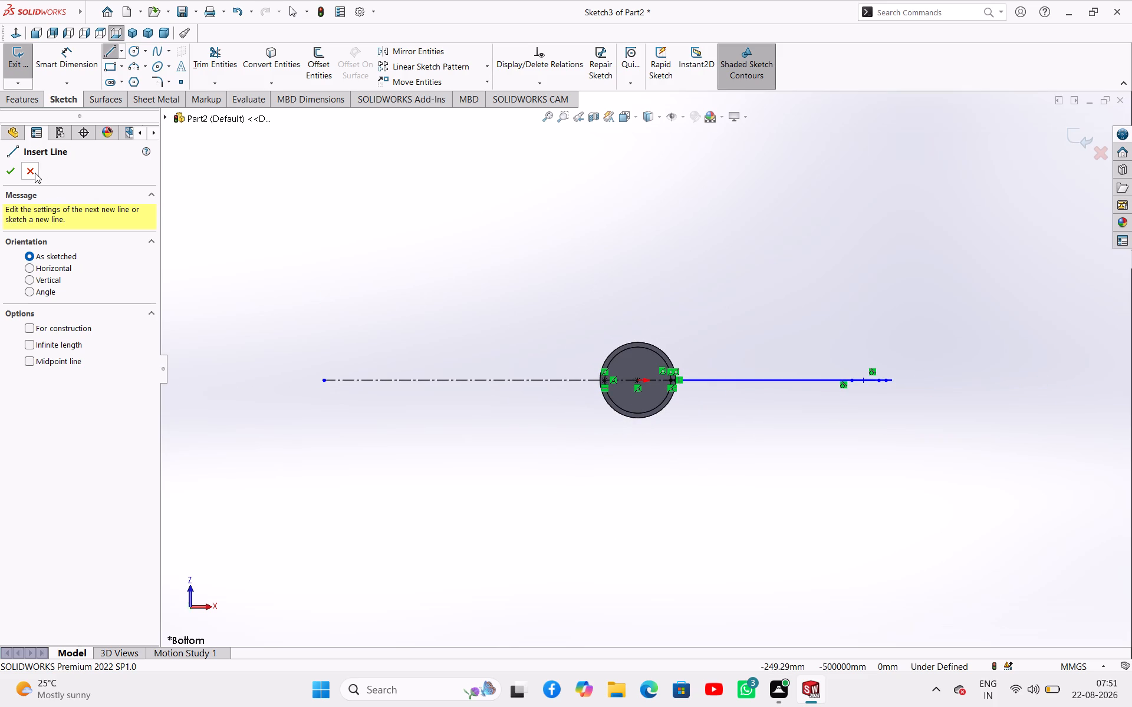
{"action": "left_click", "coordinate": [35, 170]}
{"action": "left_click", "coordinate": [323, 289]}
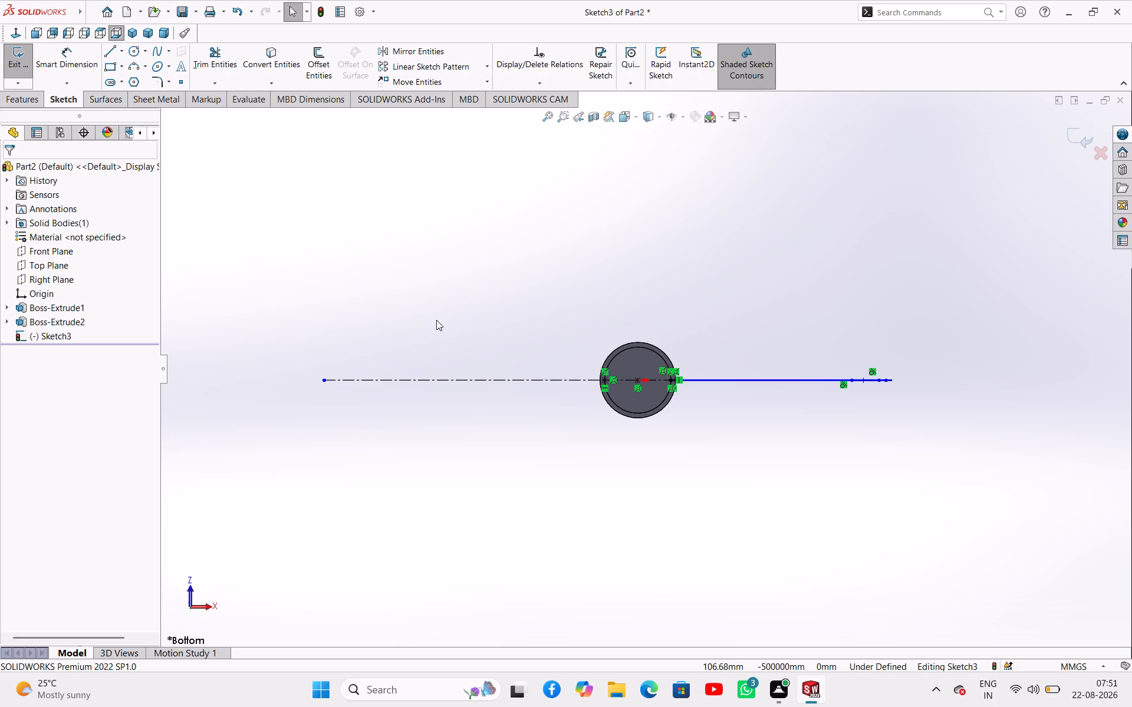
Exit the arm sketch.
{"action": "scroll", "coordinate": [423, 325], "scroll_direction": "up", "scroll_amount": 2}
{"action": "middle_click_drag", "start_coordinate": [434, 235], "coordinate": [433, 341]}
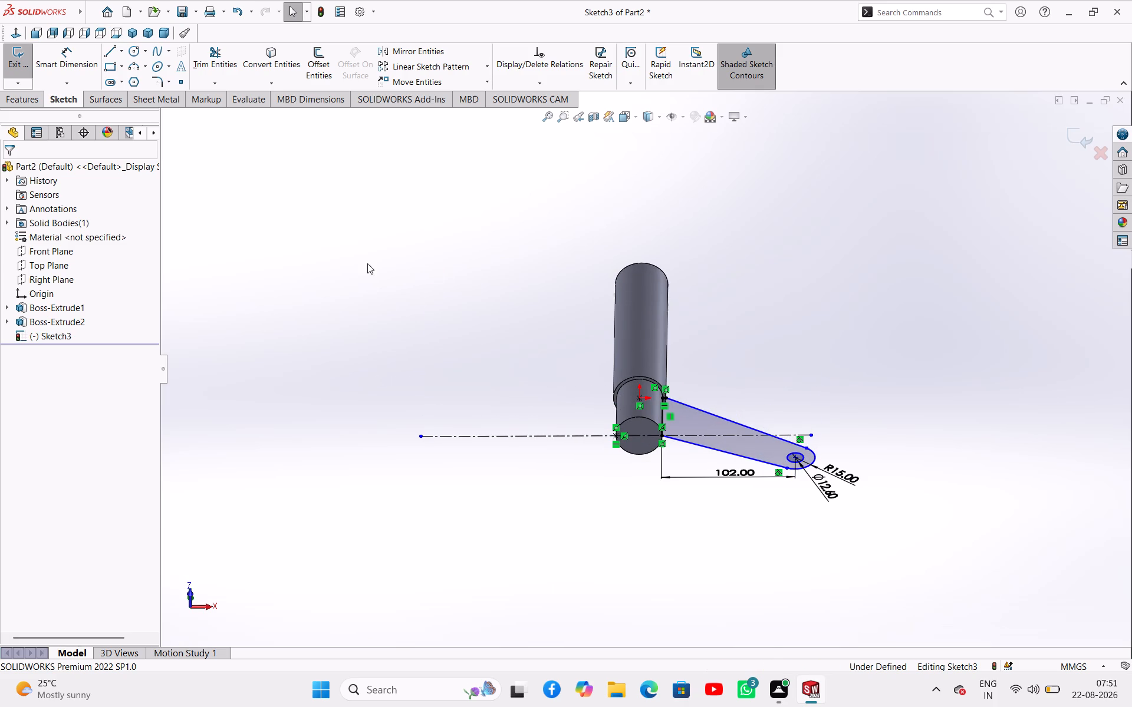
{"action": "left_click", "coordinate": [28, 67]}
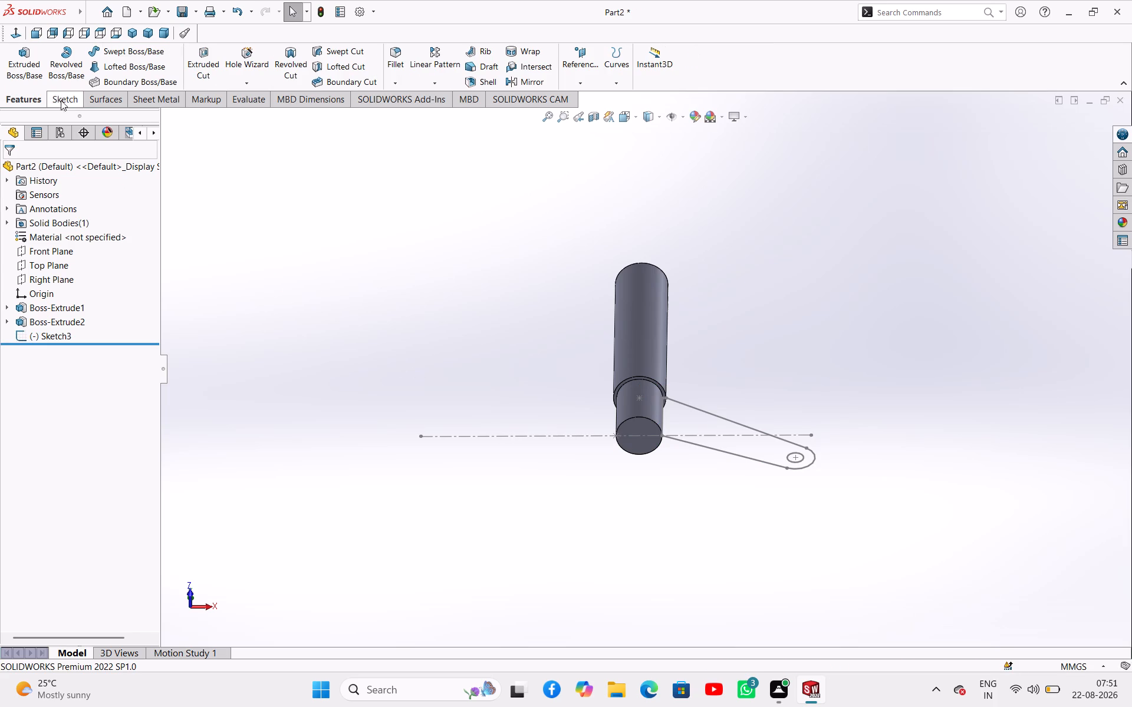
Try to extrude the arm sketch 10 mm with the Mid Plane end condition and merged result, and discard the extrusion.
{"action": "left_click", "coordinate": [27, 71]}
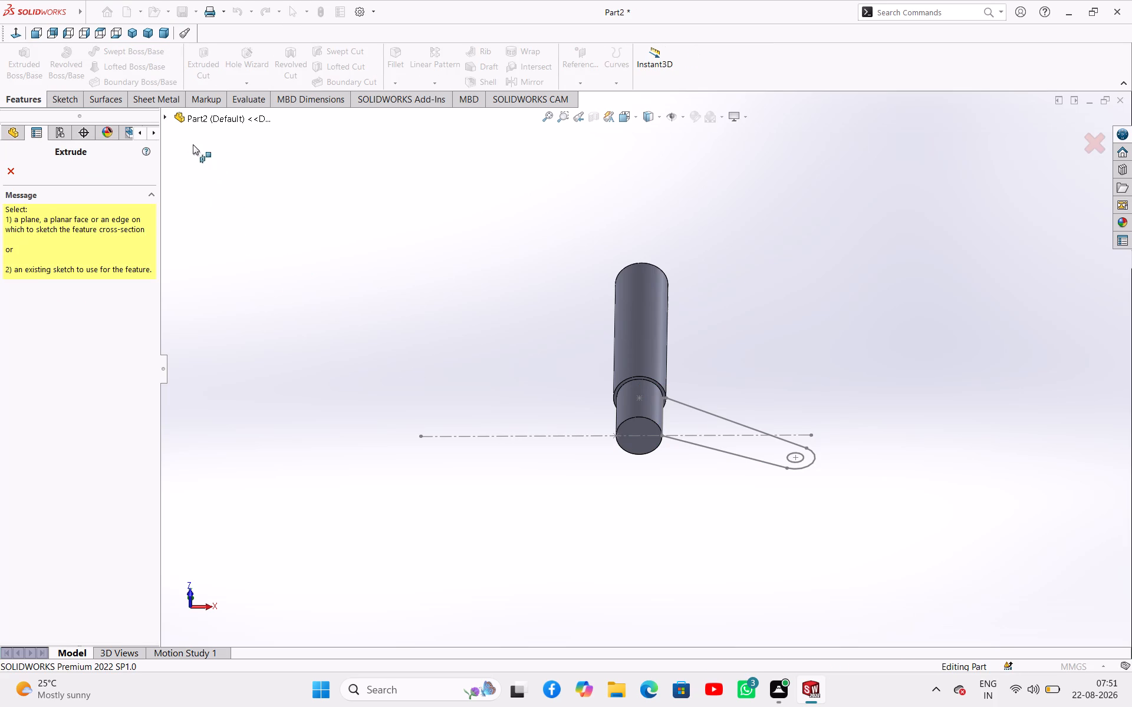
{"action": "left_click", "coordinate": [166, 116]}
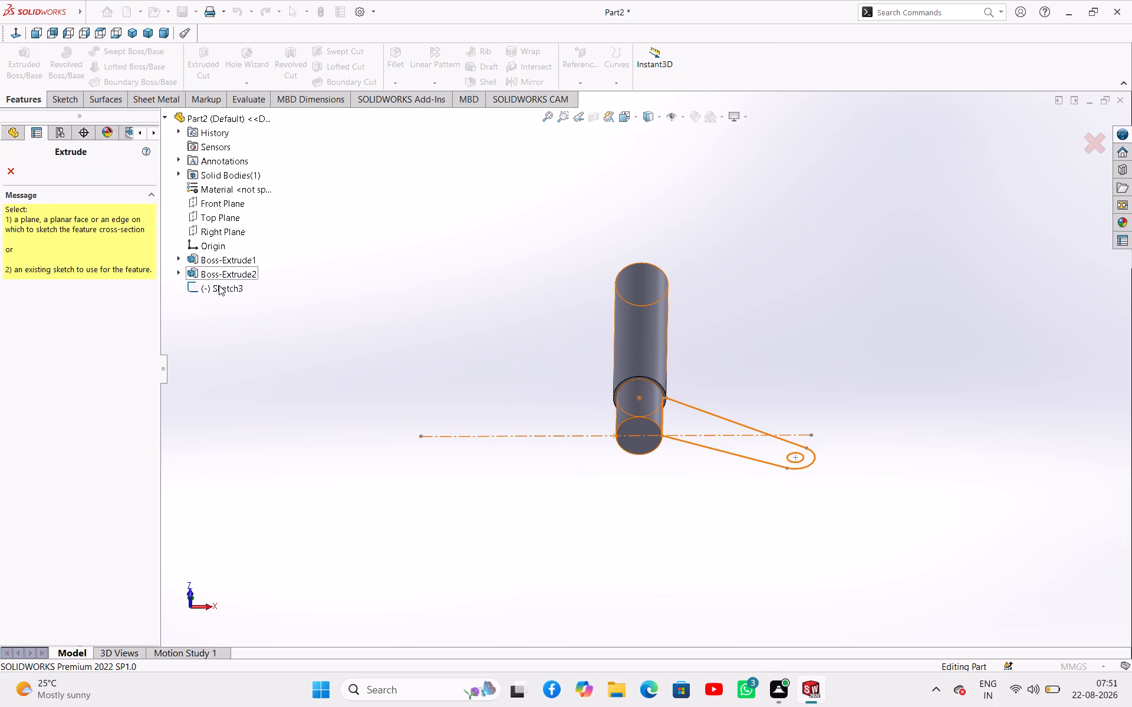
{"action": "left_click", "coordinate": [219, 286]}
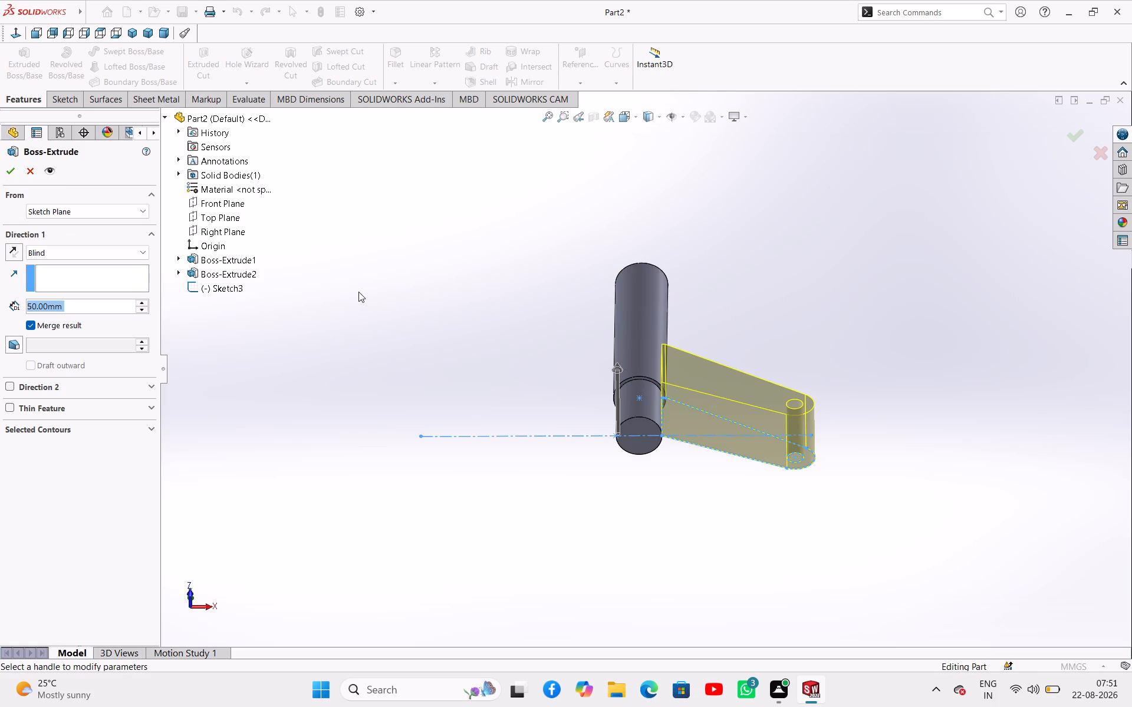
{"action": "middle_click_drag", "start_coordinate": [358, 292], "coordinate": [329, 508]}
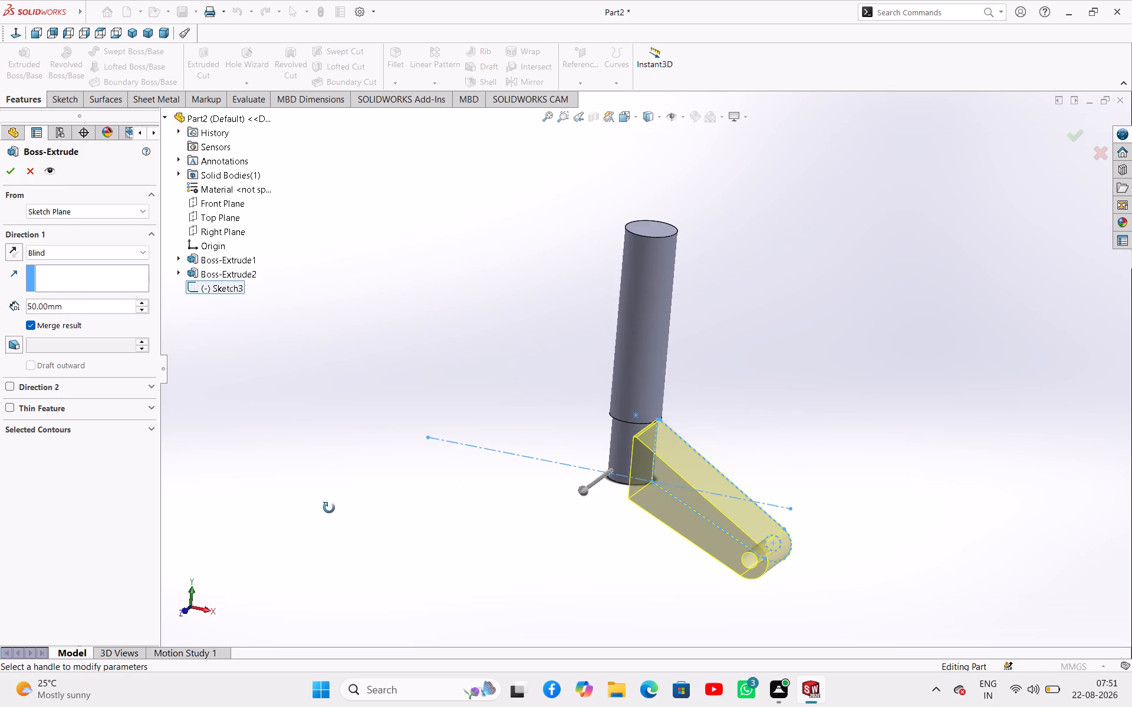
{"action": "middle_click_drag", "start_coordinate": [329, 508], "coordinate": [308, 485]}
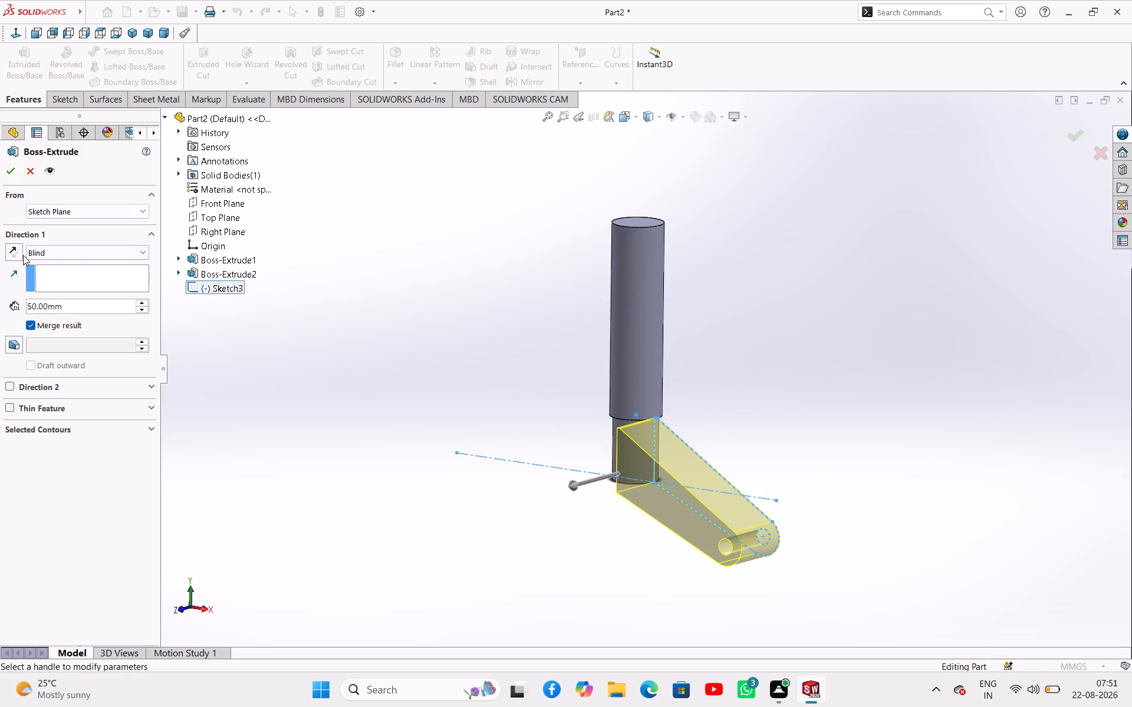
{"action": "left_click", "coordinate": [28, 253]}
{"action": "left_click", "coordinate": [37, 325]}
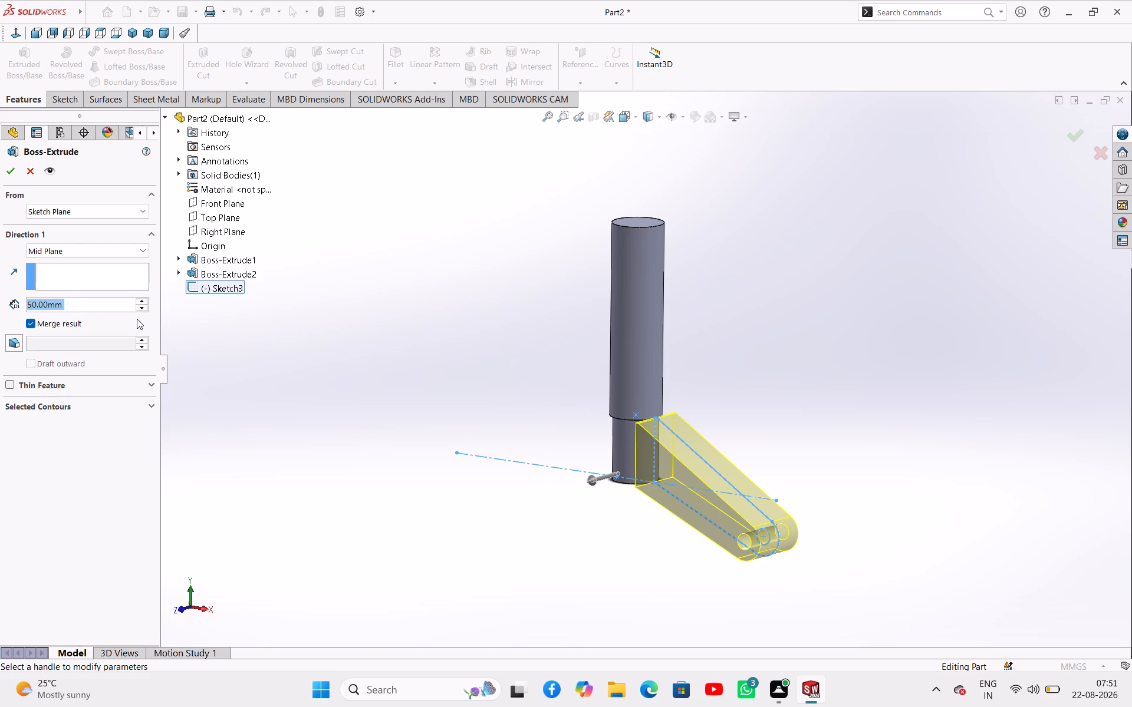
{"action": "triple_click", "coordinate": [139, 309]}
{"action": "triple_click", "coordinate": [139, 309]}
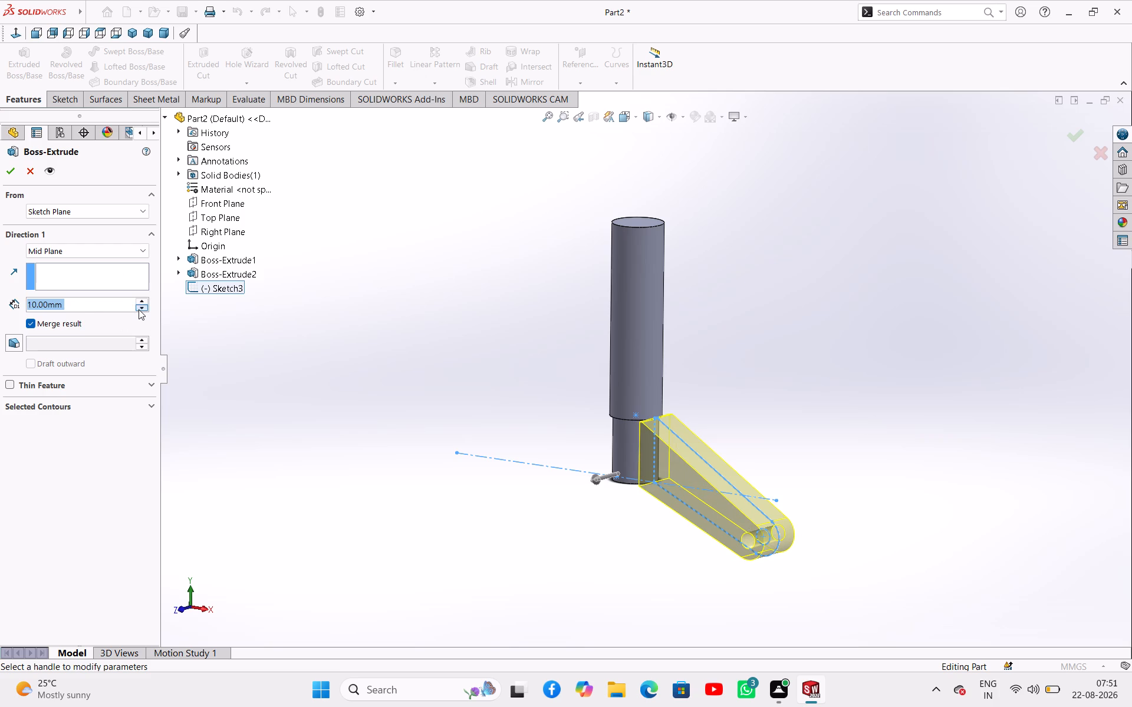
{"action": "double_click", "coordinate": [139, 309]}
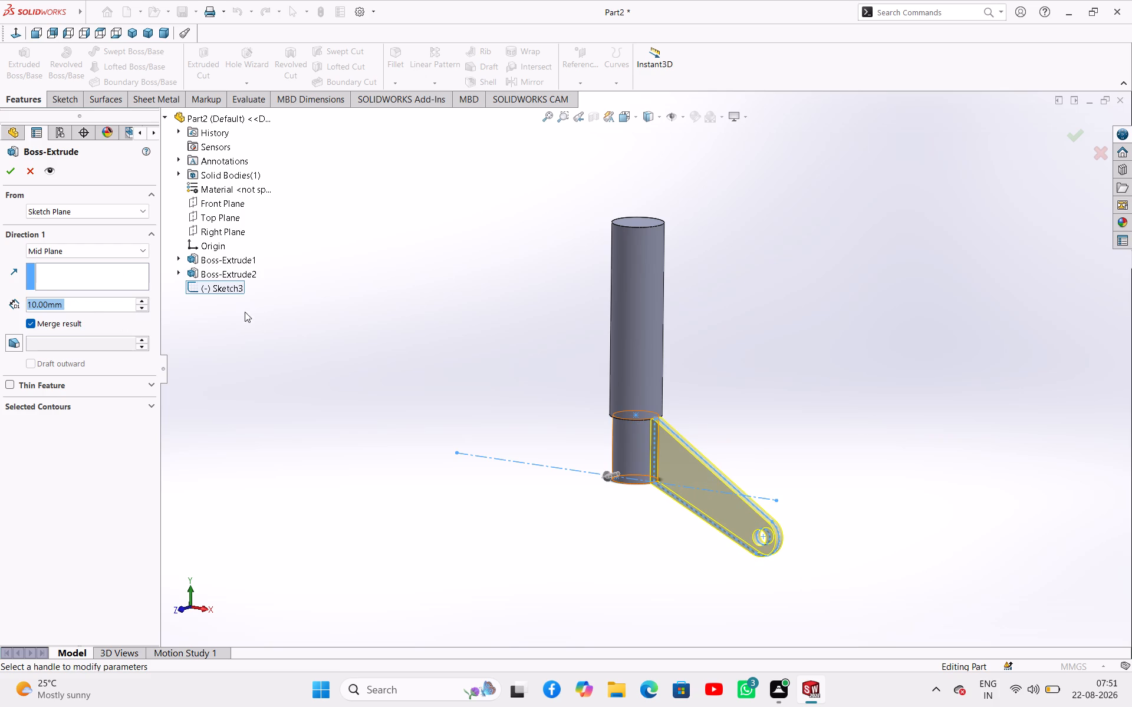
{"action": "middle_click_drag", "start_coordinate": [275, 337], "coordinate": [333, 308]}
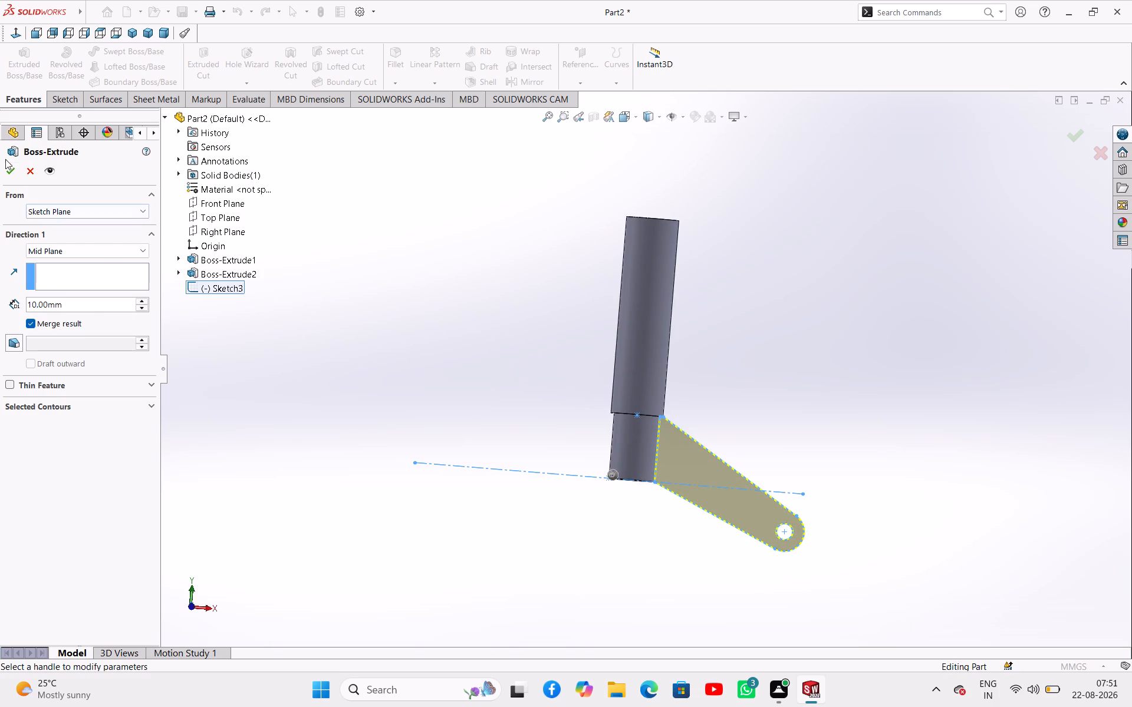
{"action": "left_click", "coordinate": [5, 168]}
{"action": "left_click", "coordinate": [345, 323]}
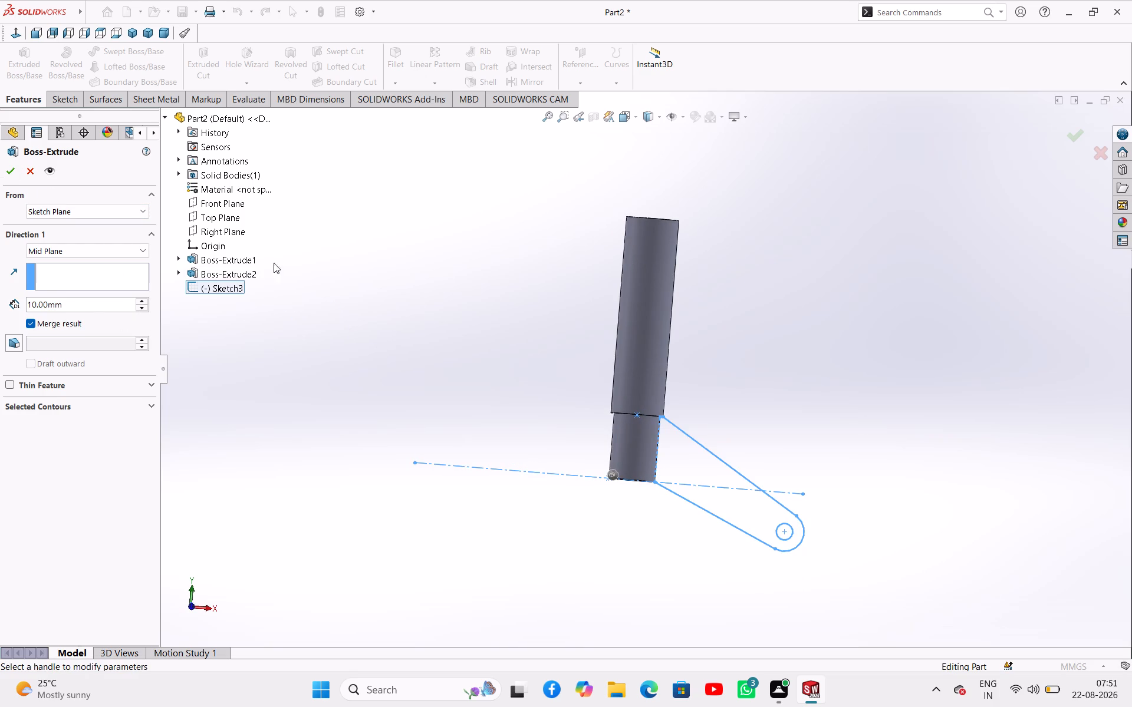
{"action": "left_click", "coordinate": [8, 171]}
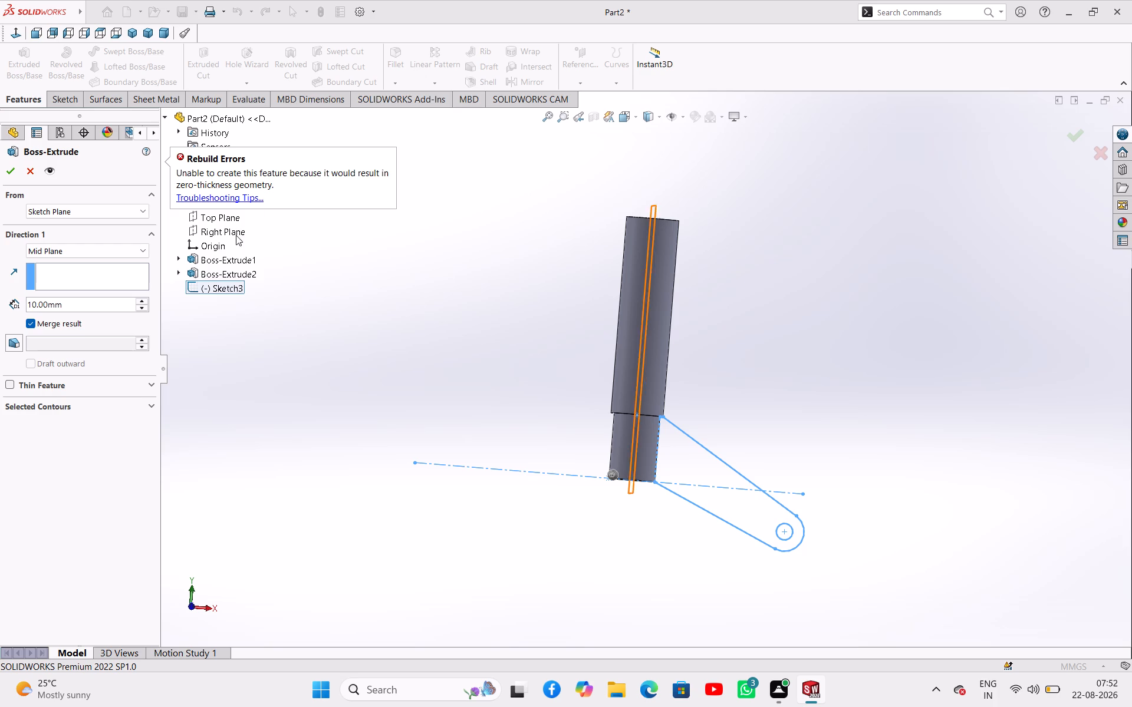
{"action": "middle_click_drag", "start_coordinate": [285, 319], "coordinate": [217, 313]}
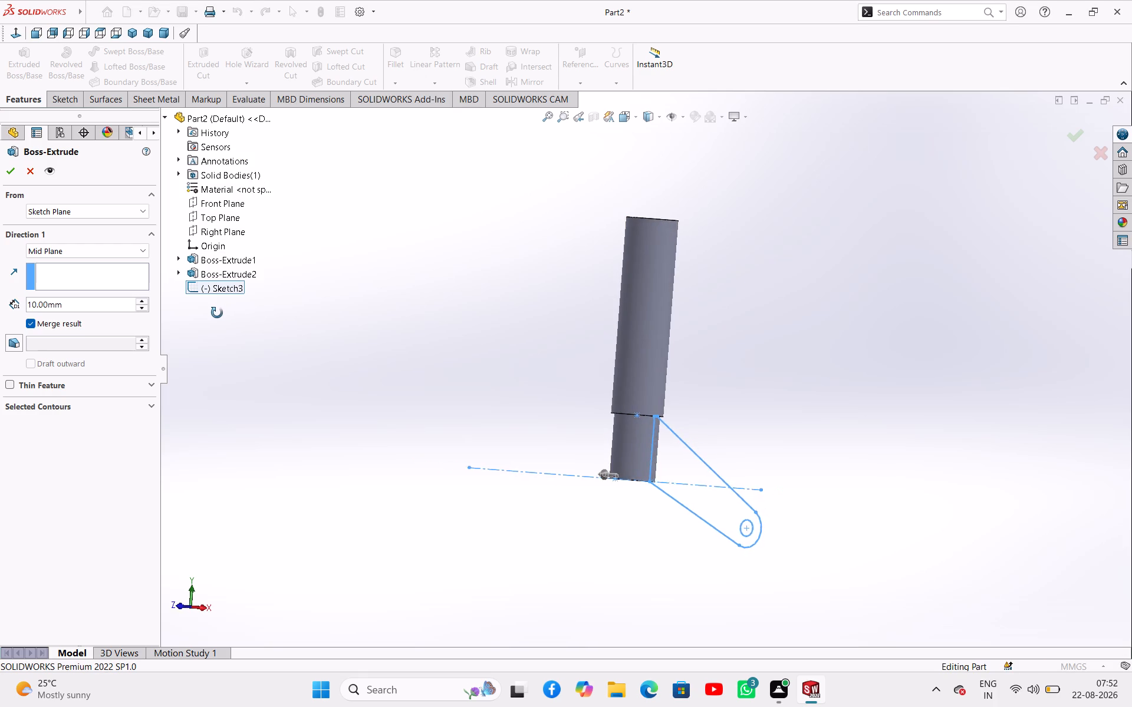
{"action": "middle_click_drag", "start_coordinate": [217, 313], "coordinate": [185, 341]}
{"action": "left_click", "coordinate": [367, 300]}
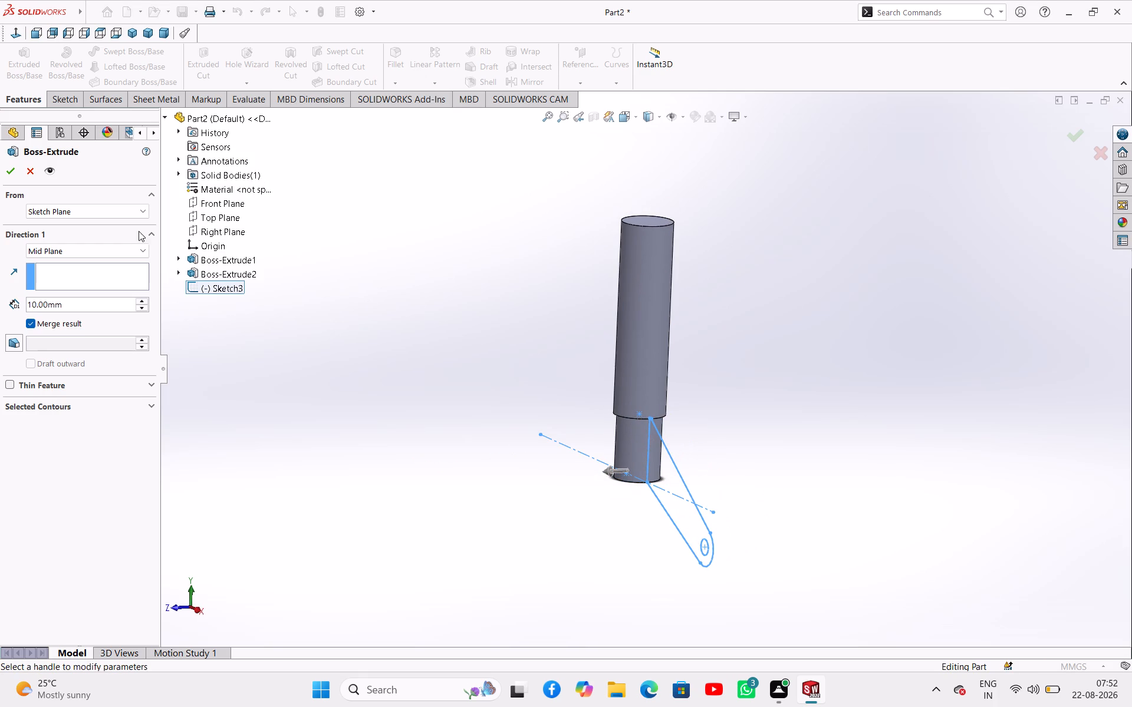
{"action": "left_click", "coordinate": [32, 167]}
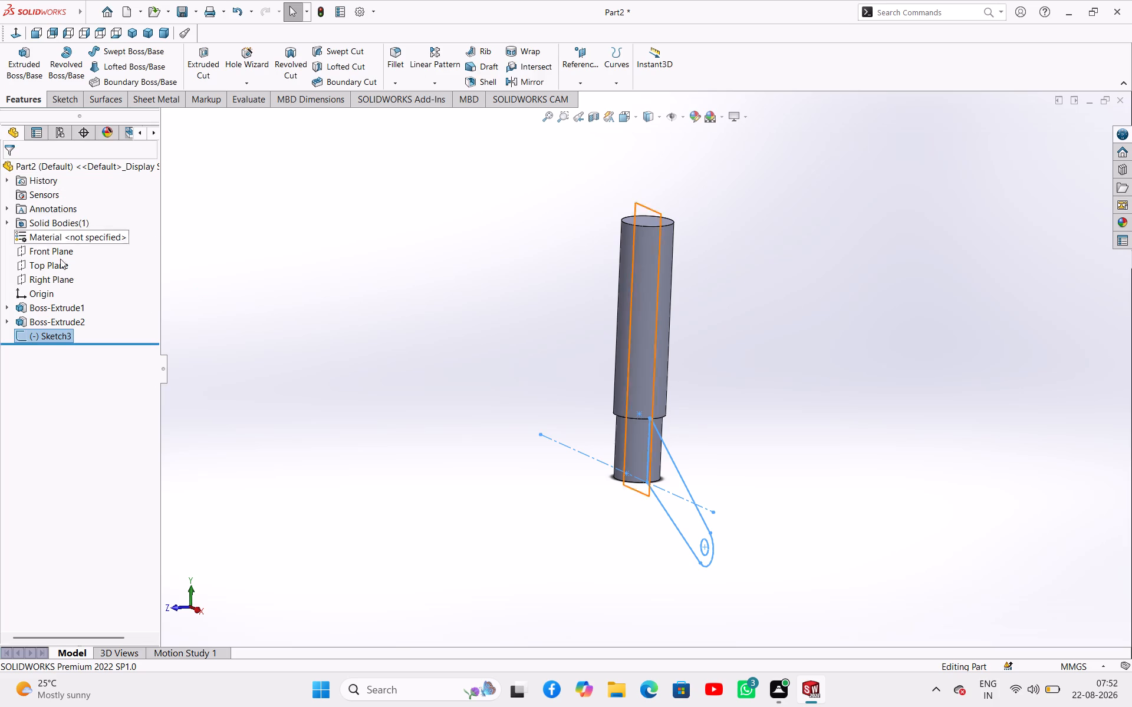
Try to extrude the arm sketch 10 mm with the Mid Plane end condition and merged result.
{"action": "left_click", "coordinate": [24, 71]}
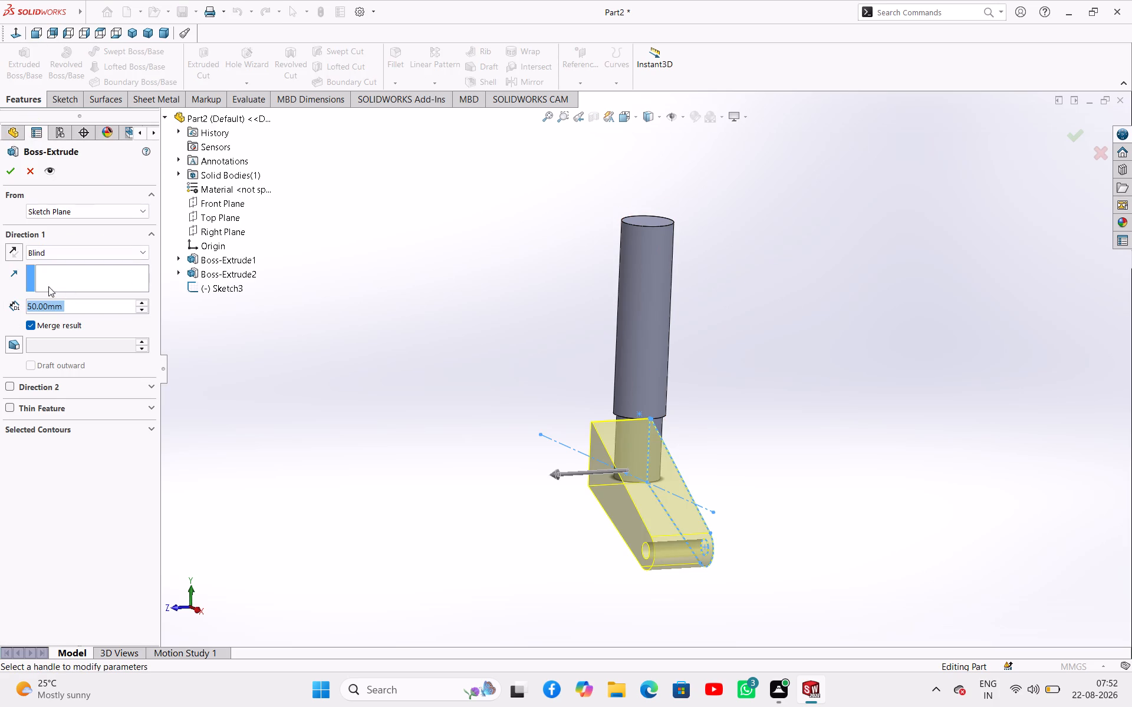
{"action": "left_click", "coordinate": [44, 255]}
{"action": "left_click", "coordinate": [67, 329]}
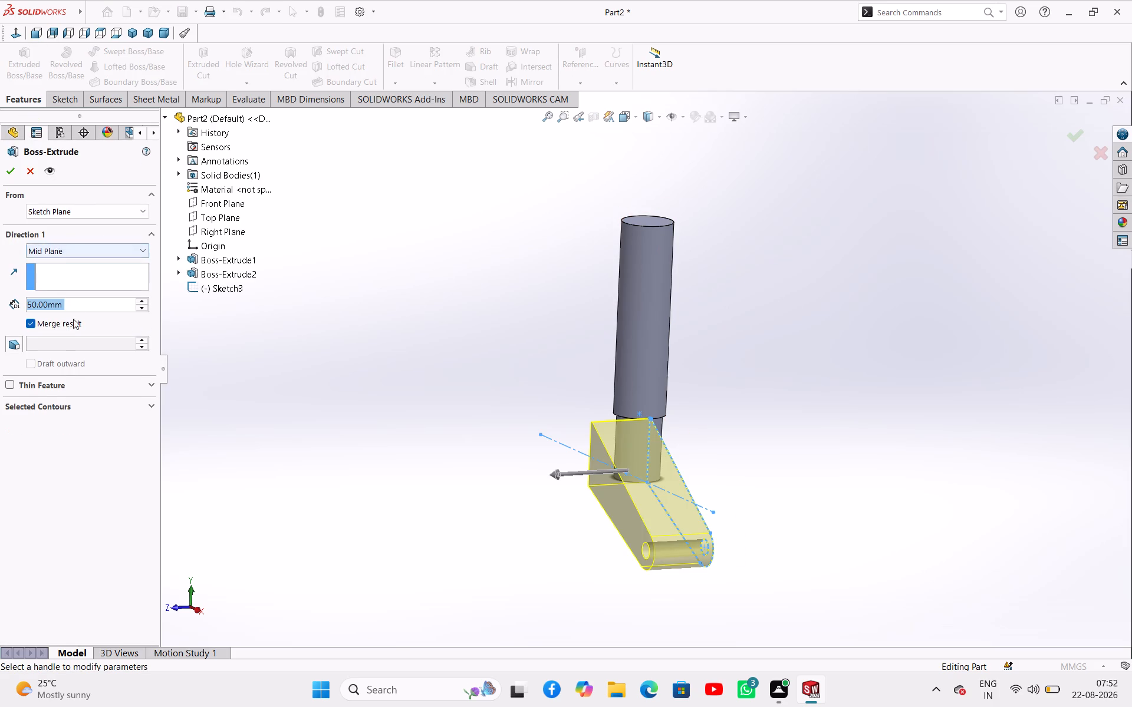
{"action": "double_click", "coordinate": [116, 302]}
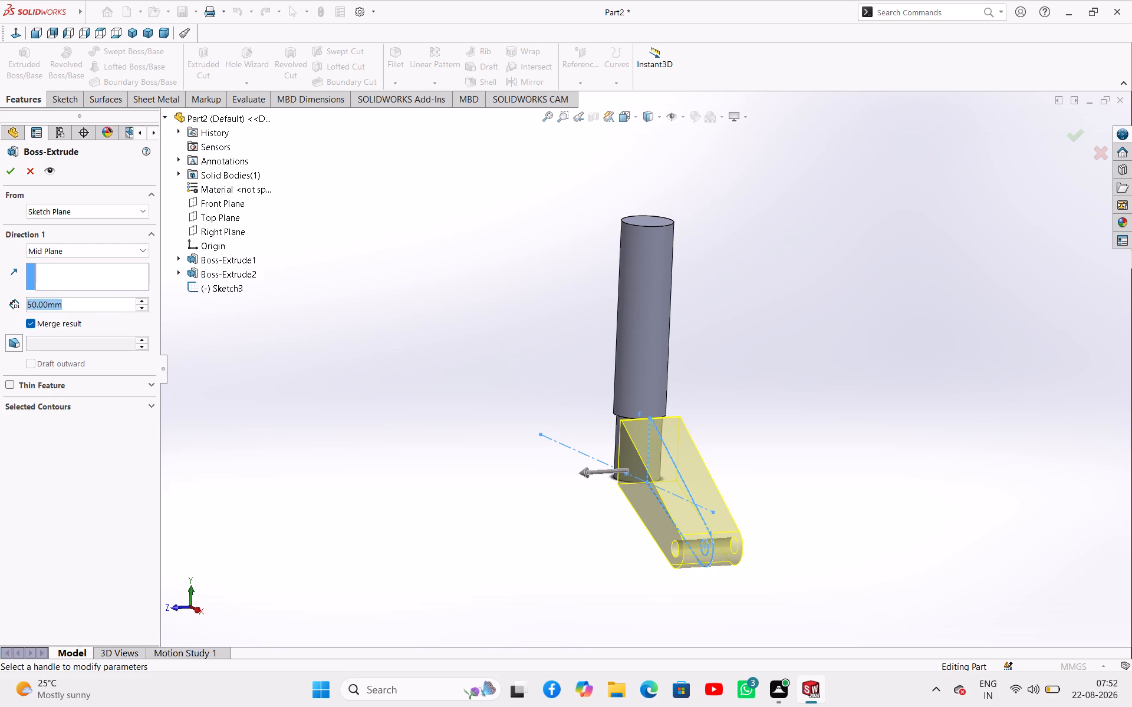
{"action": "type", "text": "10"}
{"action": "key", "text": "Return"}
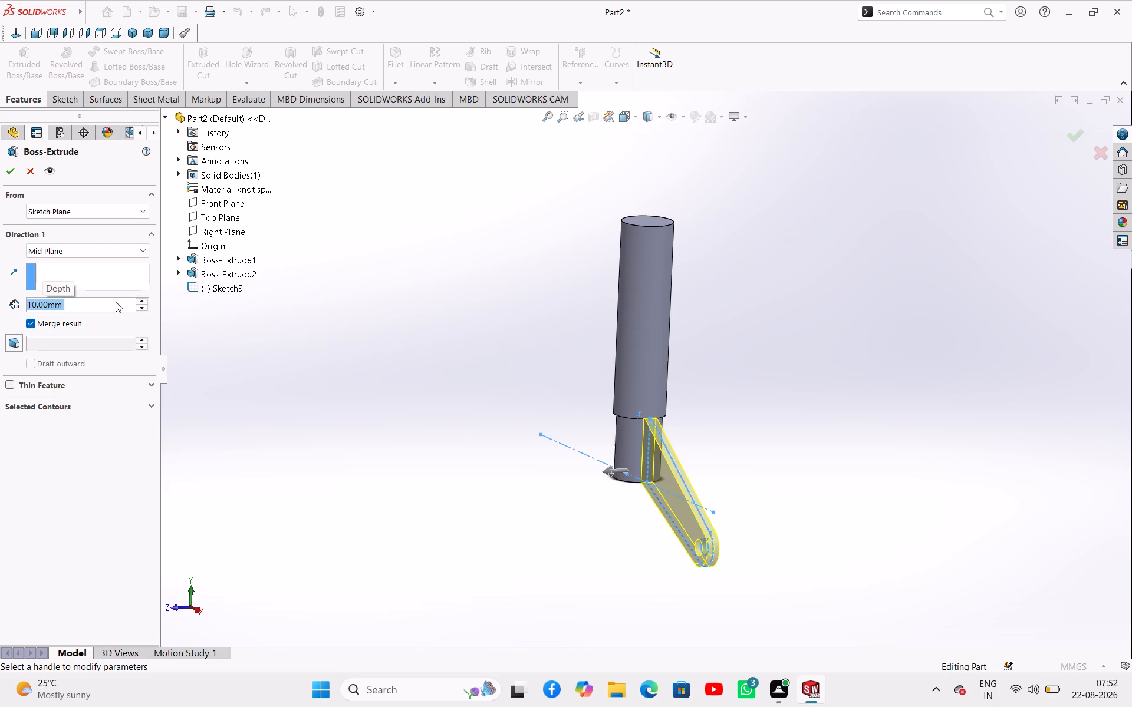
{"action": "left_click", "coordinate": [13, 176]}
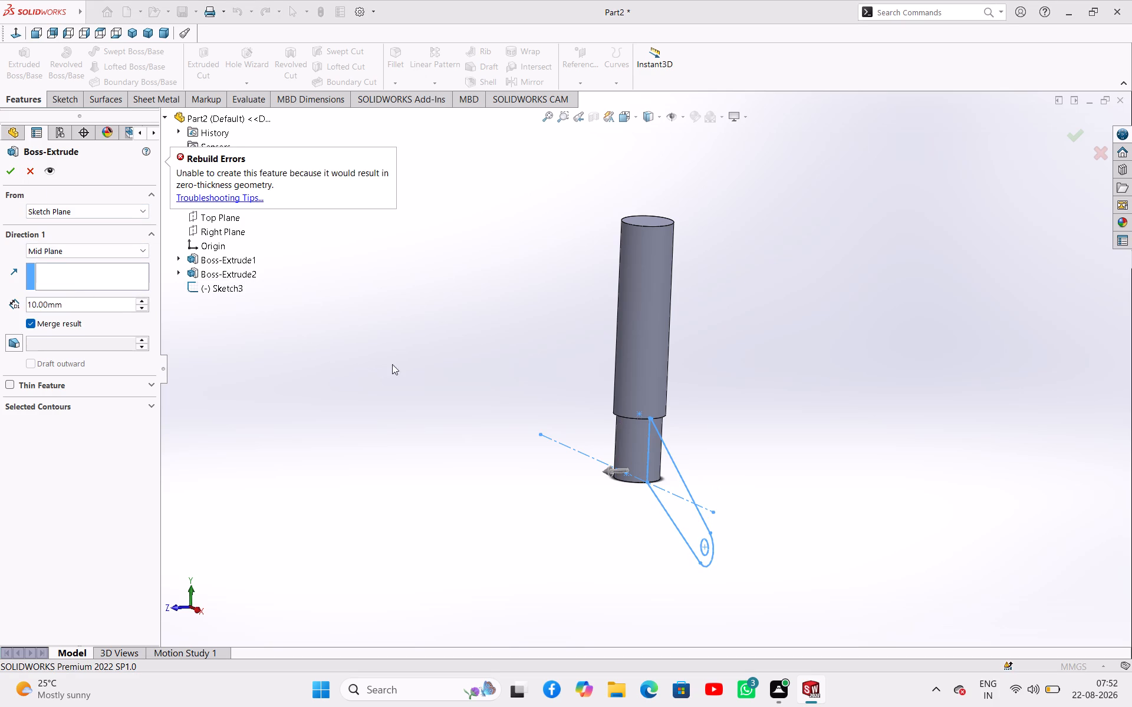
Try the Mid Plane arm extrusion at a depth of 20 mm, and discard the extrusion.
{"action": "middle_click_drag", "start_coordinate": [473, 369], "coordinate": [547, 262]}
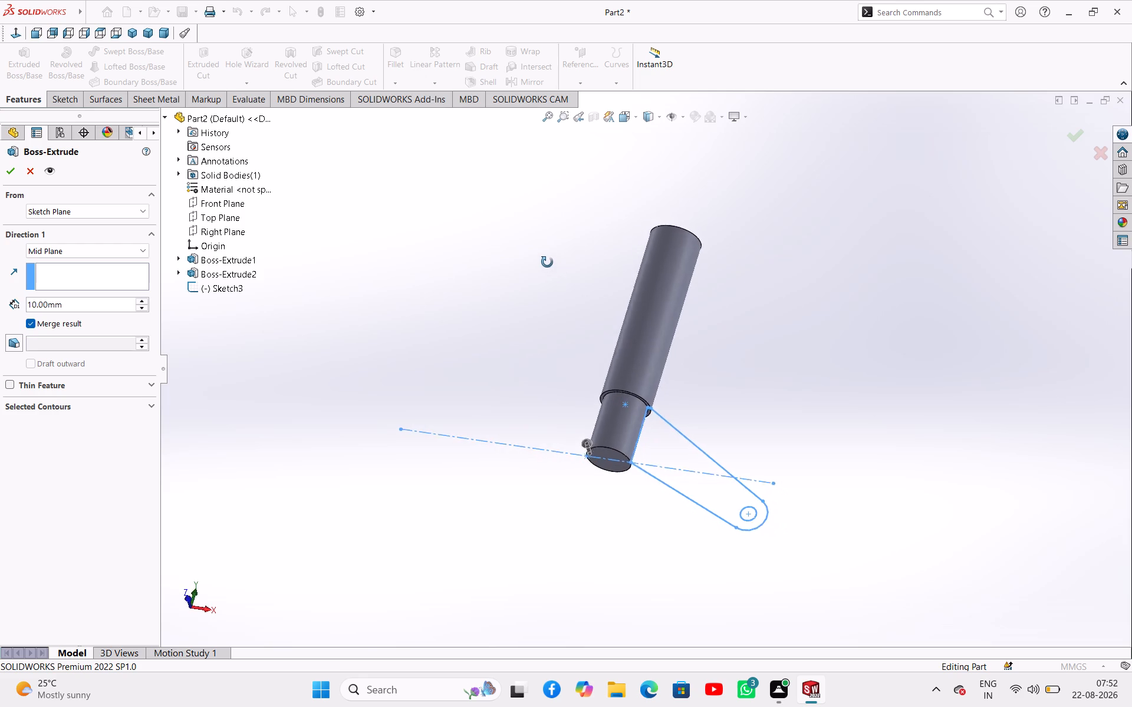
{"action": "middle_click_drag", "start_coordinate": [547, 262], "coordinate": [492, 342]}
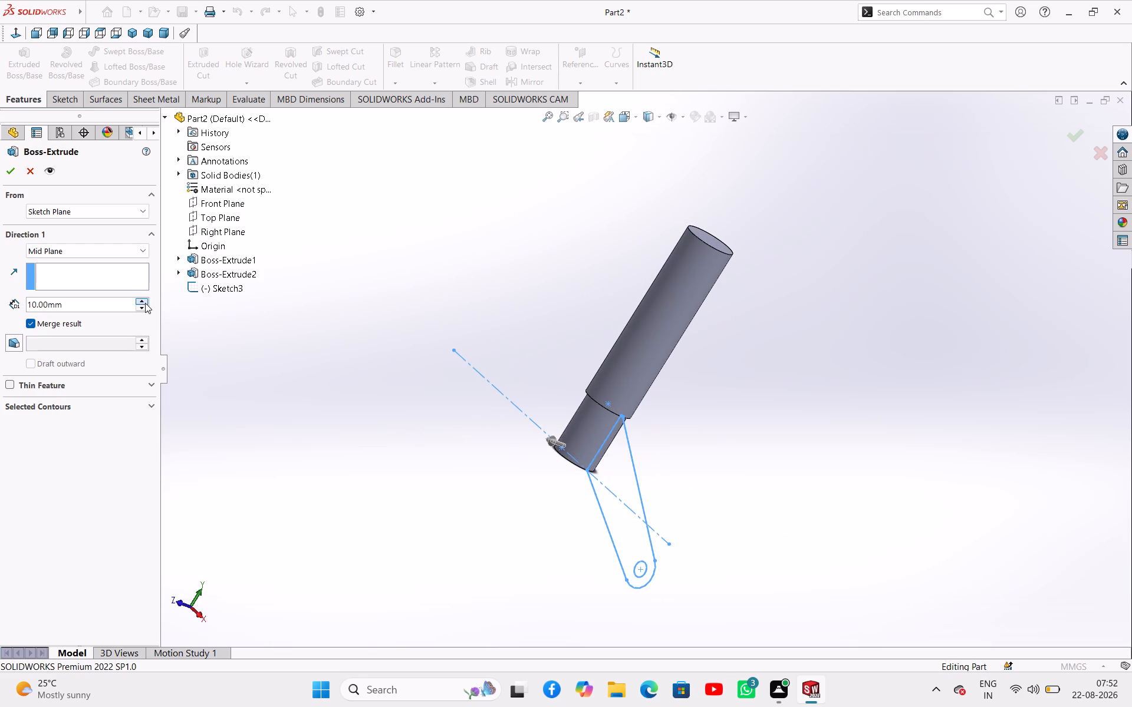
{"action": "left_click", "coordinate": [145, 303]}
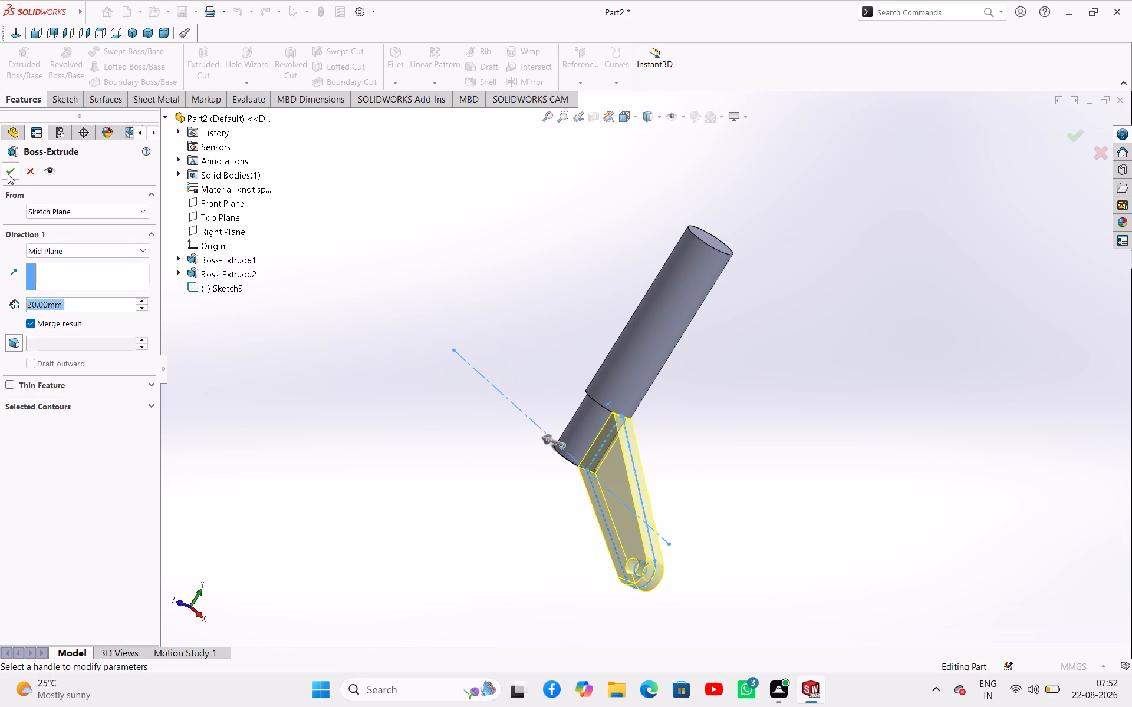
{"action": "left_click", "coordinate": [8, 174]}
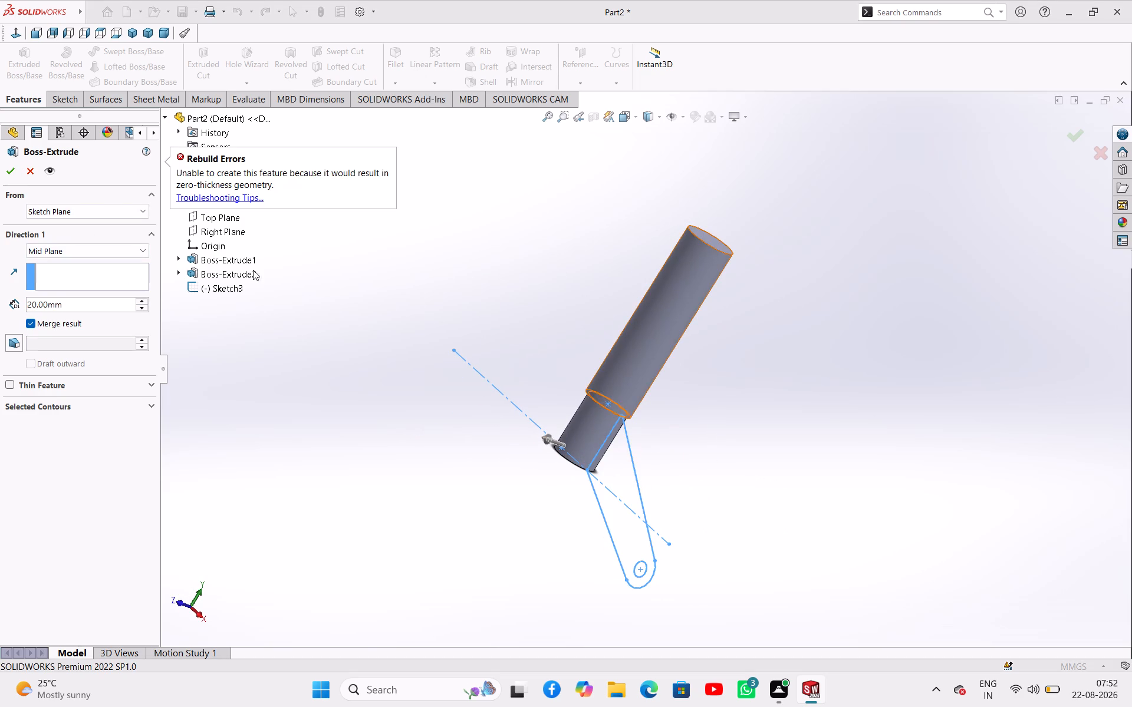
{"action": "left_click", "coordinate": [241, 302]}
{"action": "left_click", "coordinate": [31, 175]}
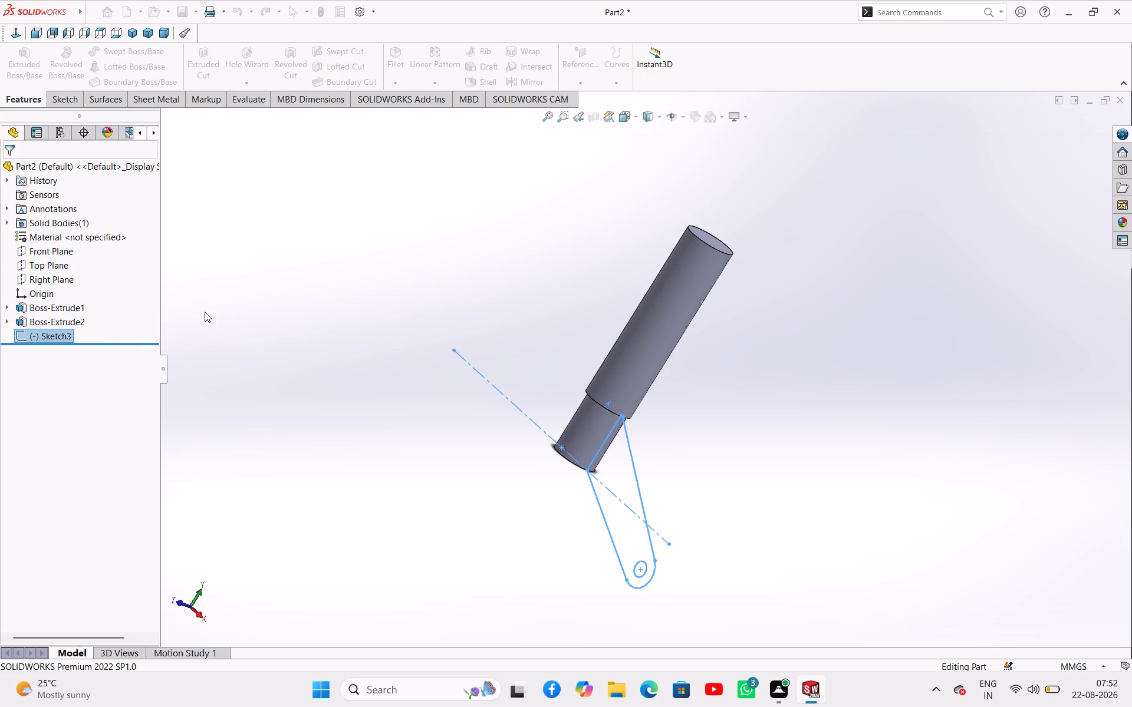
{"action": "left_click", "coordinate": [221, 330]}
Open the arm sketch for editing.
{"action": "left_click", "coordinate": [62, 338]}
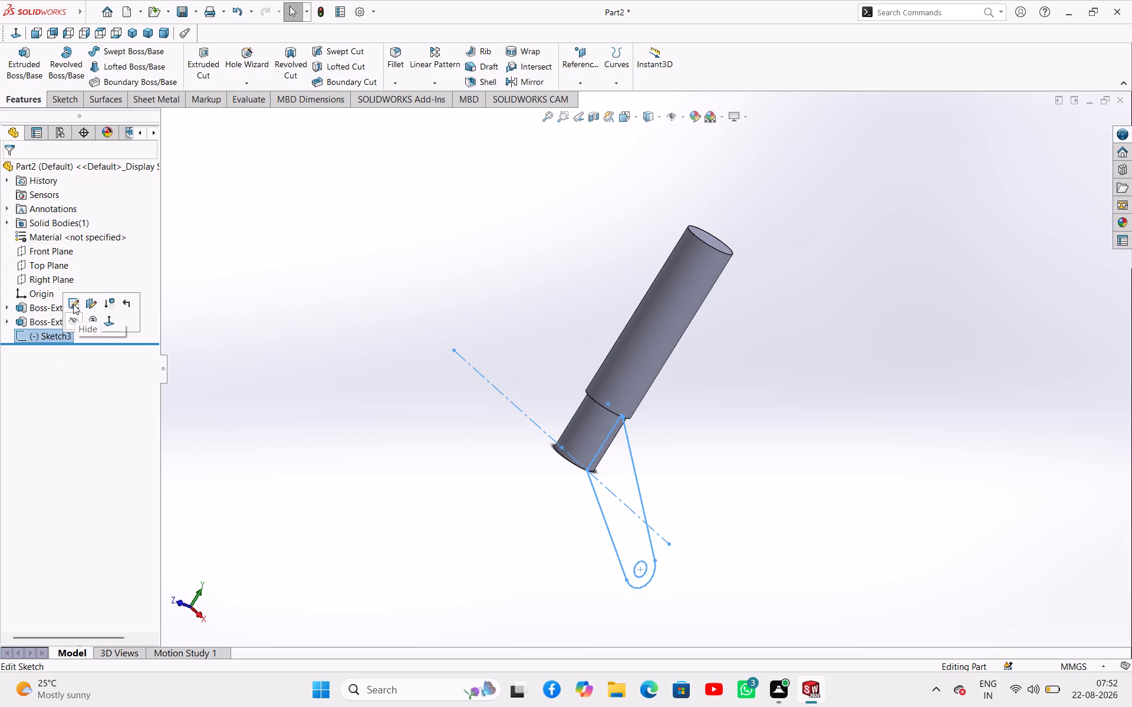
{"action": "left_click", "coordinate": [73, 304]}
{"action": "left_click", "coordinate": [350, 362]}
Examine from several angles where the arm profile meets the smaller cylinder's side and the larger cylinder's shoulder.
{"action": "scroll", "coordinate": [435, 413], "scroll_direction": "up", "scroll_amount": 4}
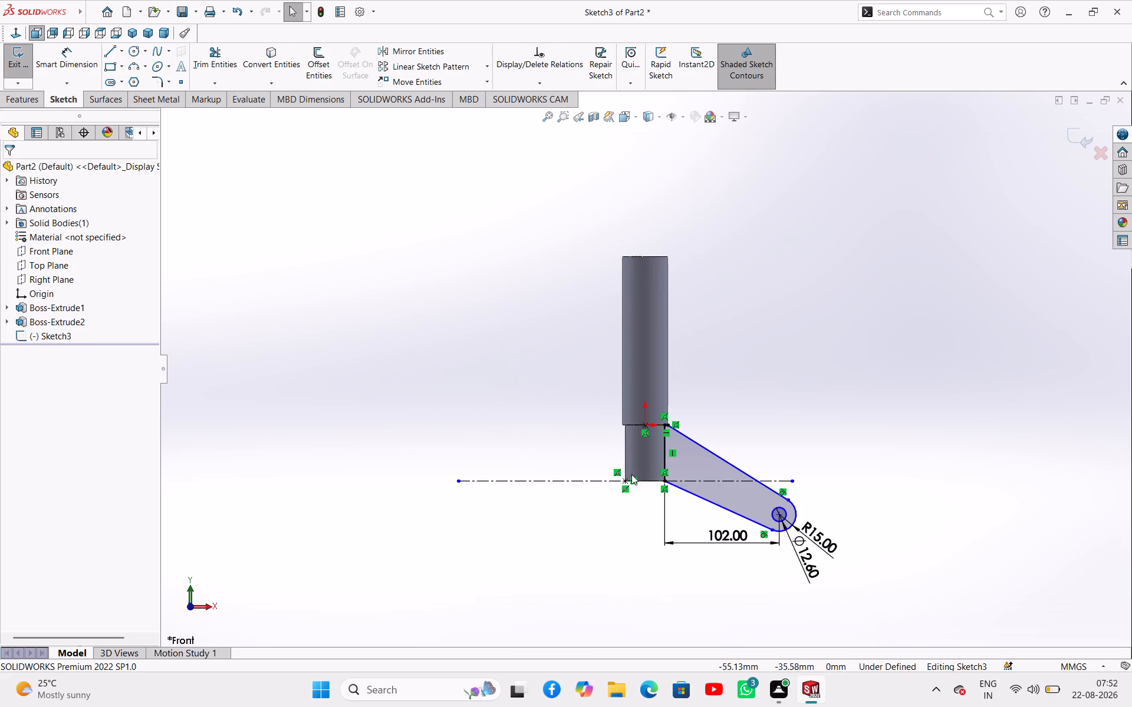
{"action": "scroll", "coordinate": [686, 484], "scroll_direction": "down", "scroll_amount": 7}
{"action": "scroll", "coordinate": [683, 417], "scroll_direction": "down", "scroll_amount": 3}
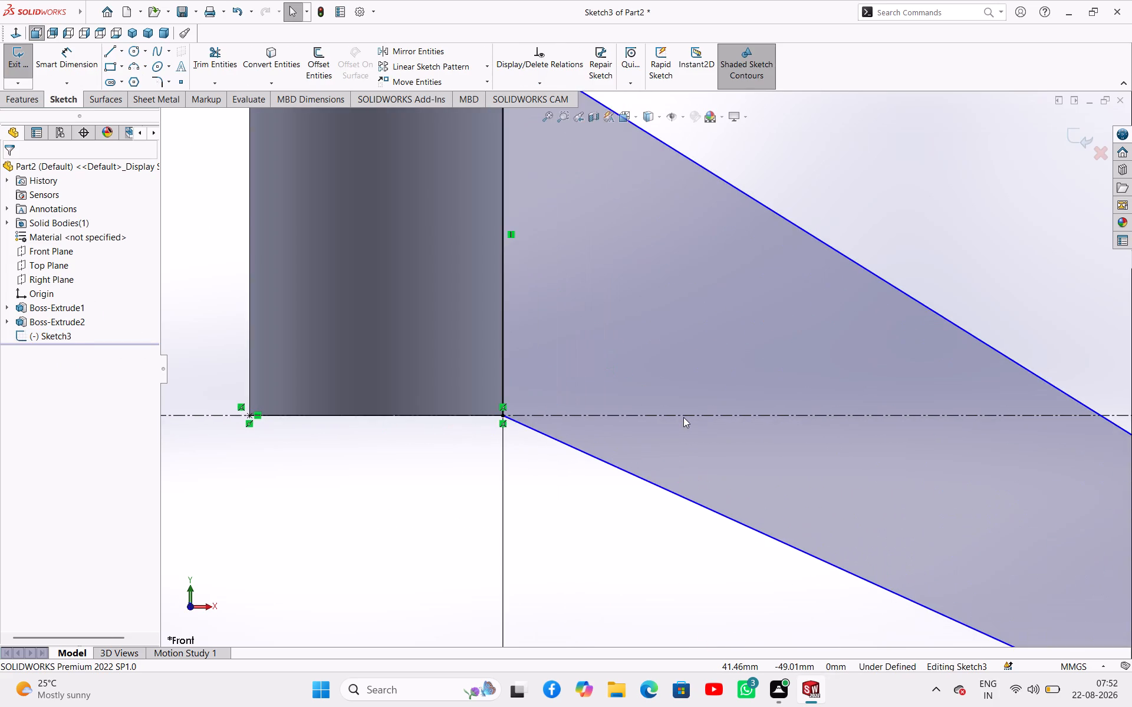
{"action": "scroll", "coordinate": [683, 417], "scroll_direction": "up", "scroll_amount": 4}
{"action": "middle_click_drag", "start_coordinate": [798, 259], "coordinate": [650, 309]}
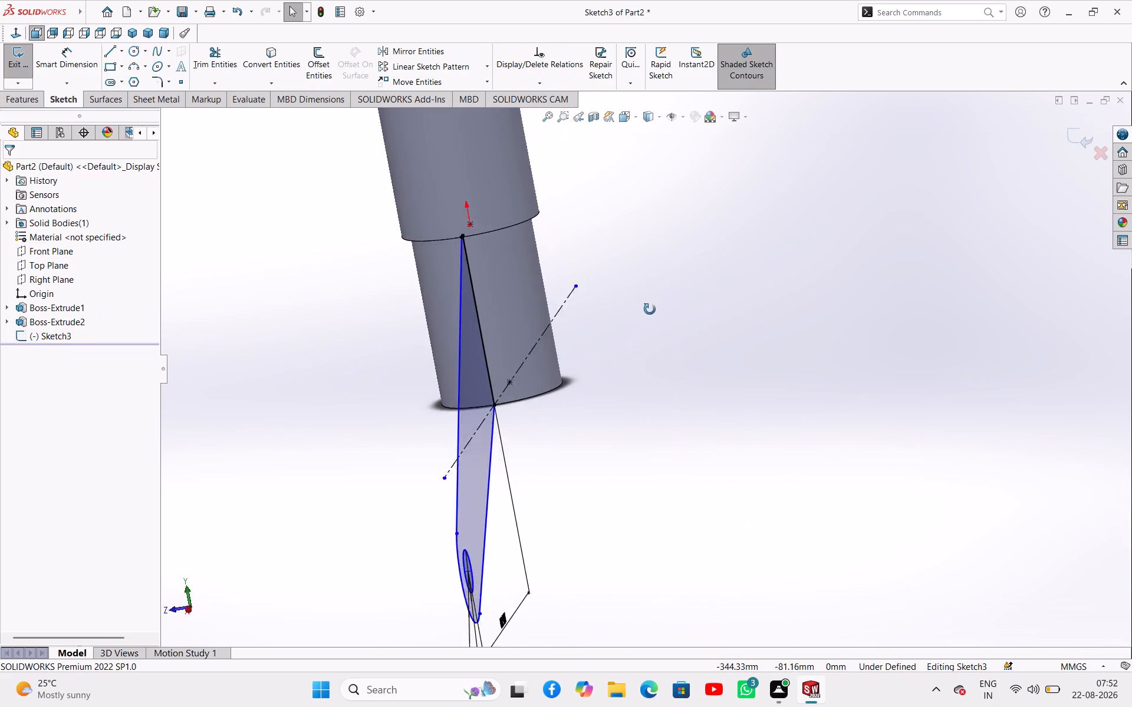
{"action": "middle_click_drag", "start_coordinate": [650, 309], "coordinate": [614, 343]}
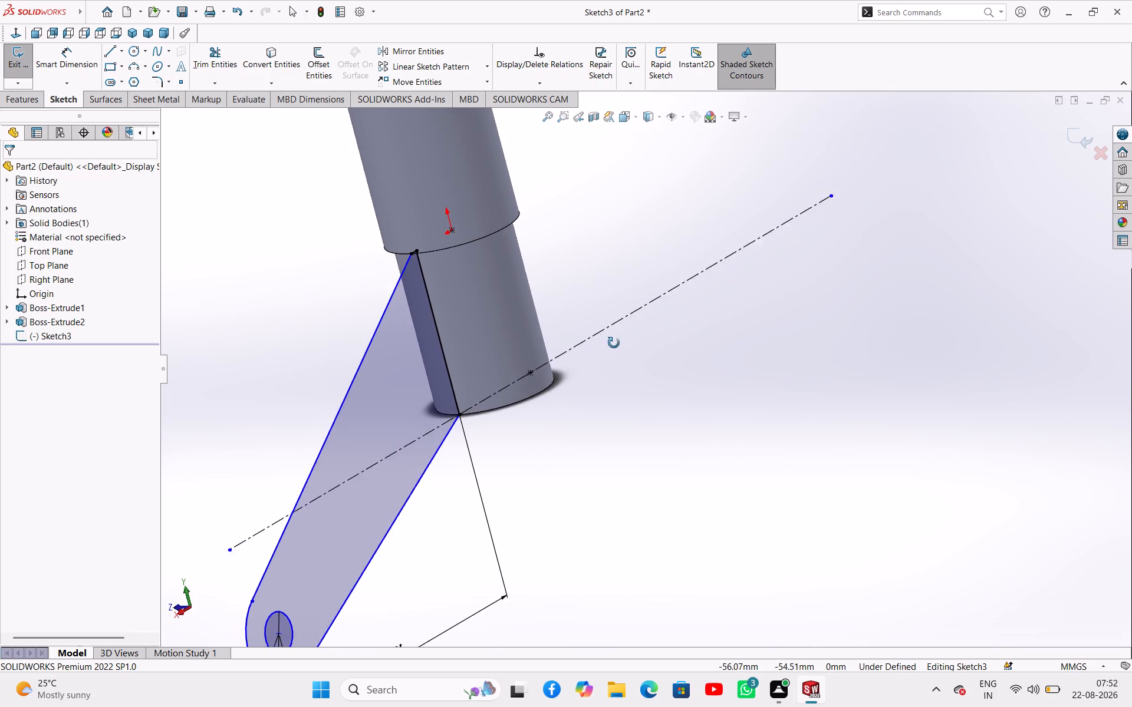
{"action": "middle_click_drag", "start_coordinate": [614, 343], "coordinate": [567, 340]}
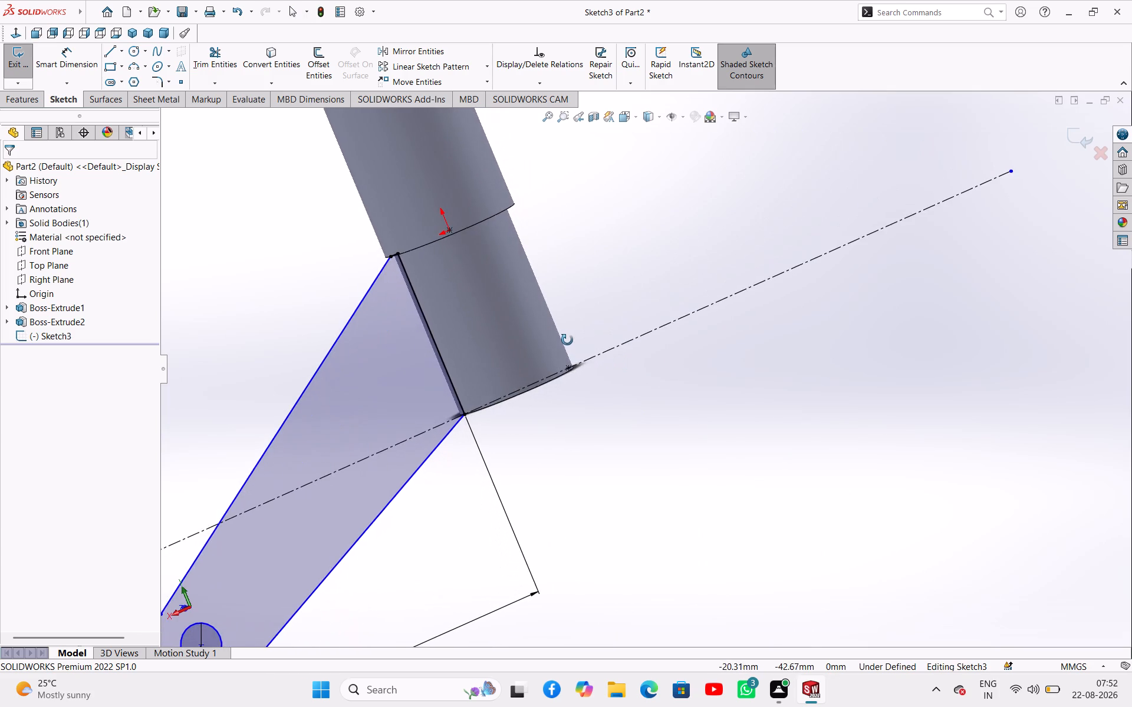
{"action": "middle_click_drag", "start_coordinate": [567, 340], "coordinate": [749, 320]}
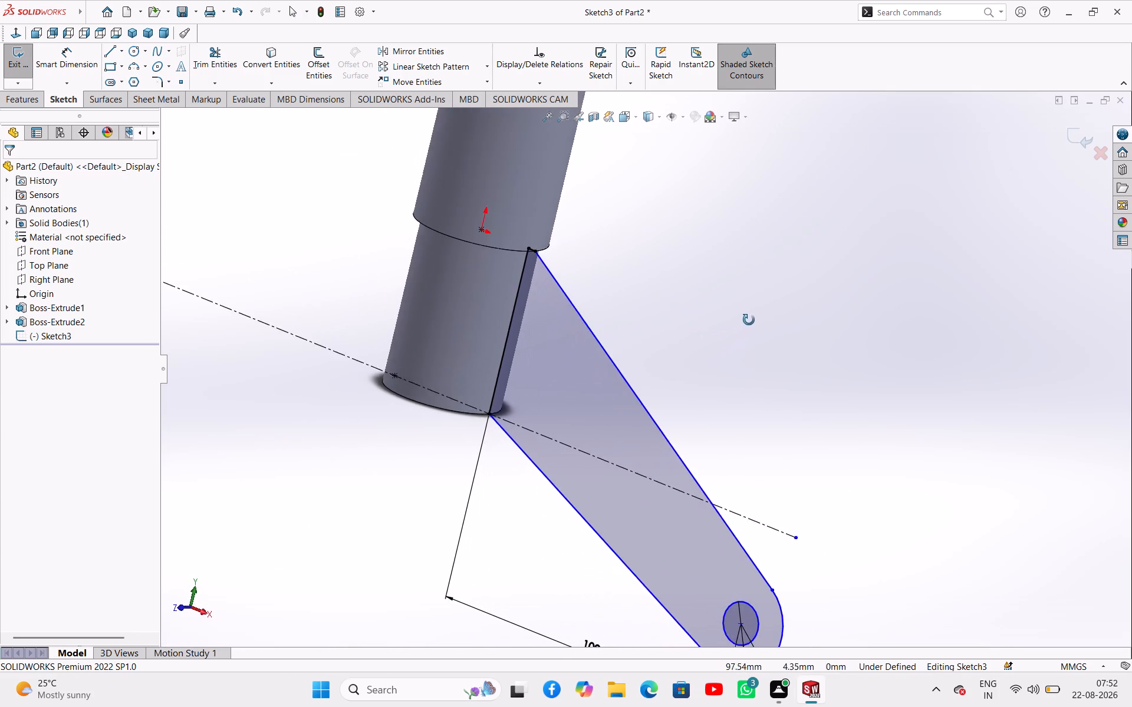
{"action": "middle_click_drag", "start_coordinate": [749, 320], "coordinate": [772, 329]}
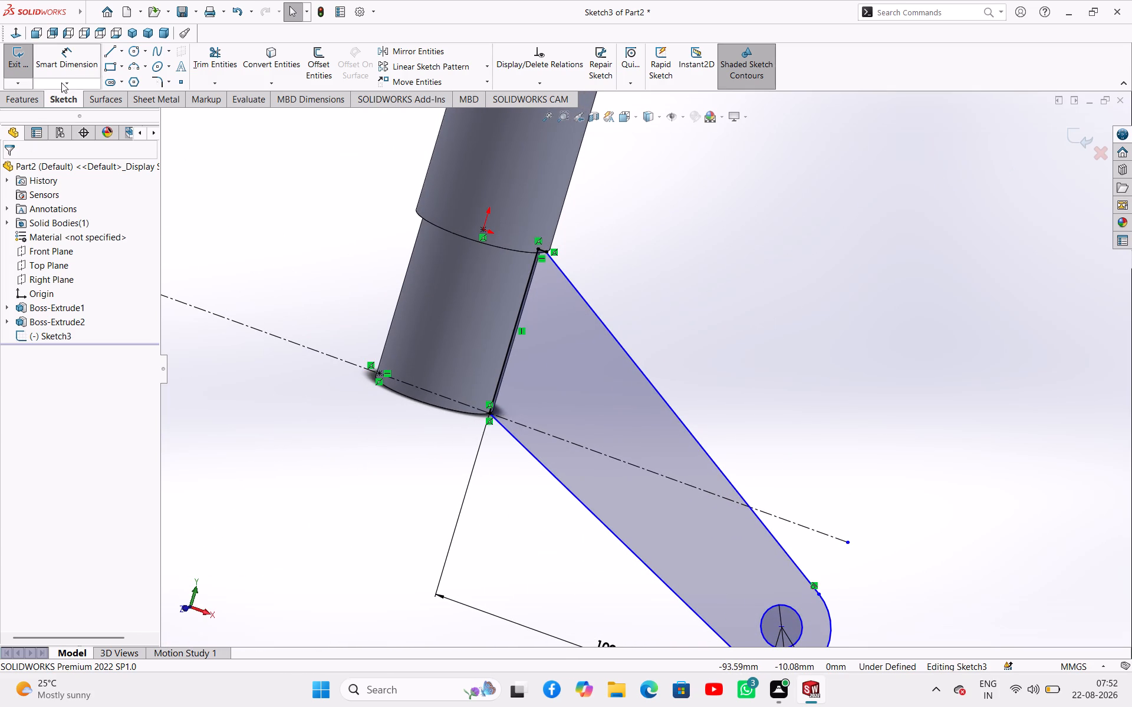
Sketch a vertical line about 51 mm long from the larger cylinder's shoulder corner down to the arm's lower sloping edge.
{"action": "left_click", "coordinate": [108, 49]}
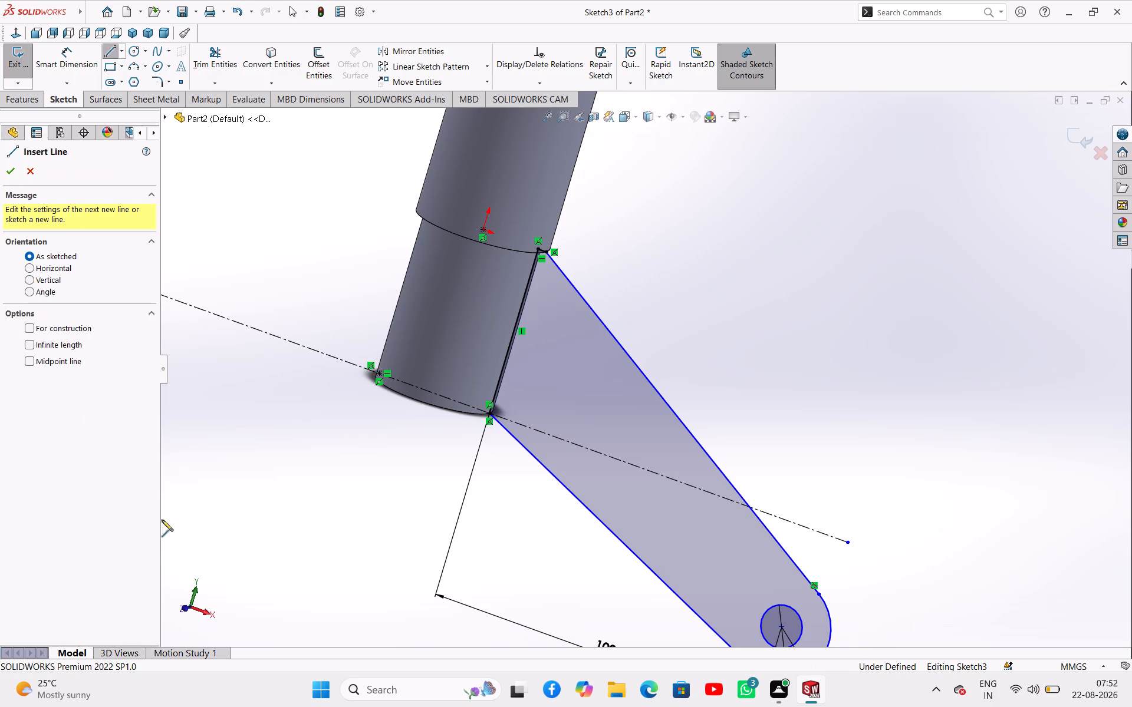
{"action": "left_click", "coordinate": [186, 611]}
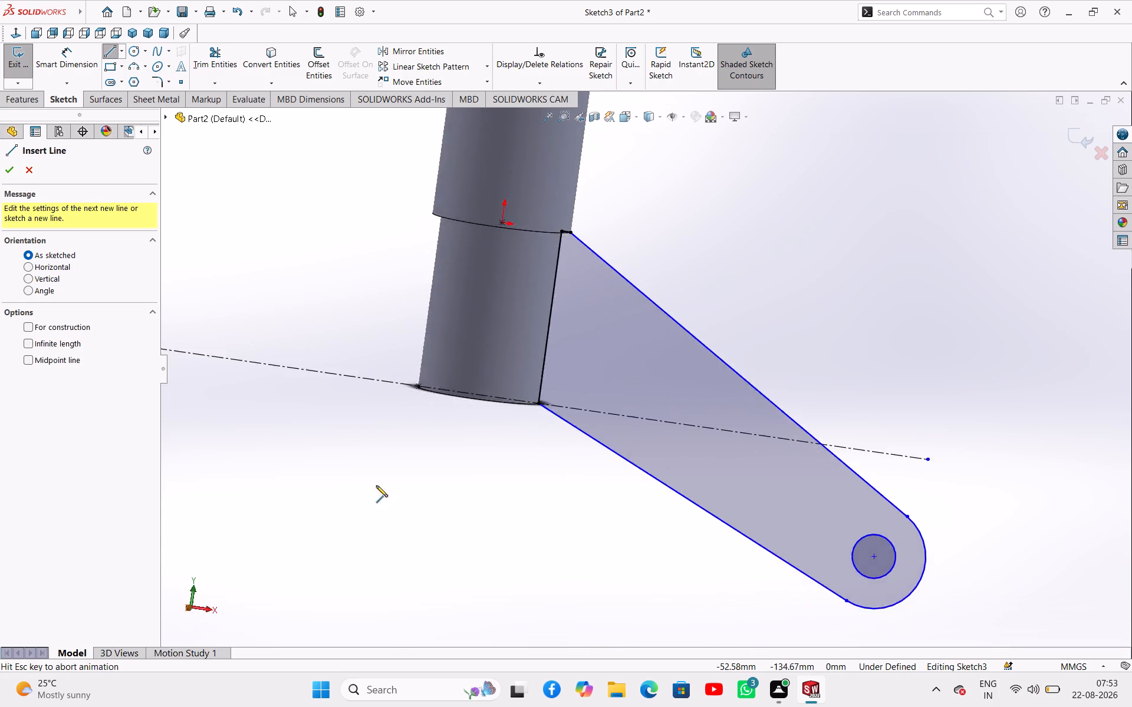
{"action": "scroll", "coordinate": [611, 230], "scroll_direction": "down", "scroll_amount": 3}
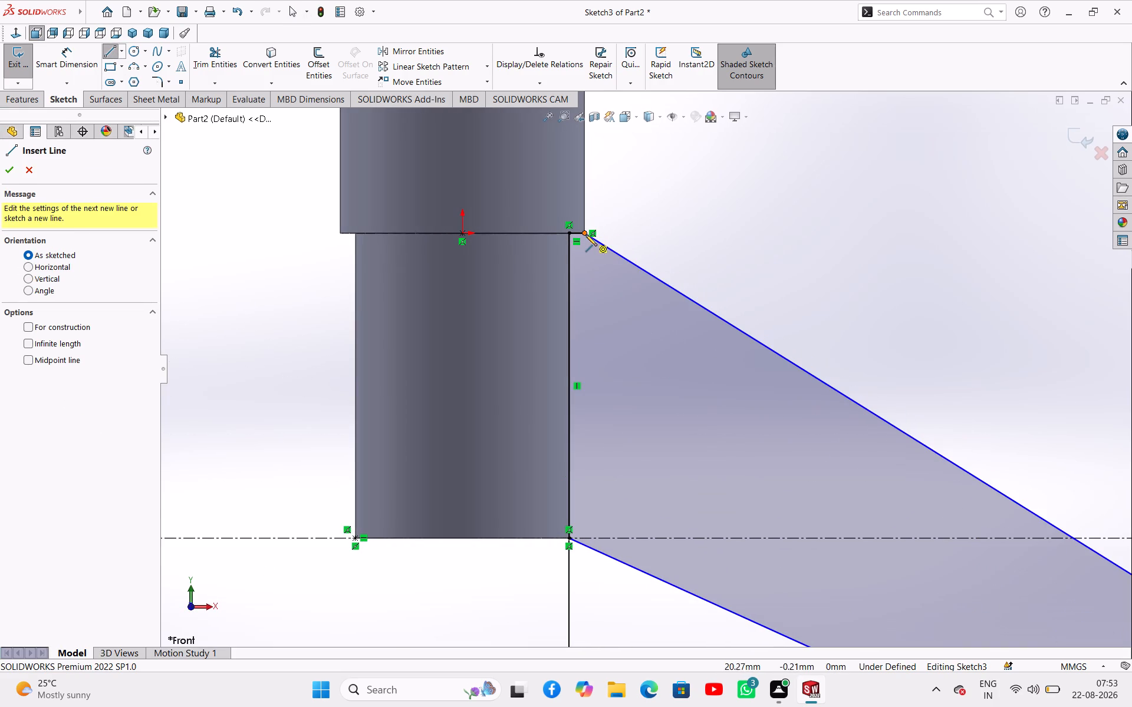
{"action": "left_click", "coordinate": [585, 234]}
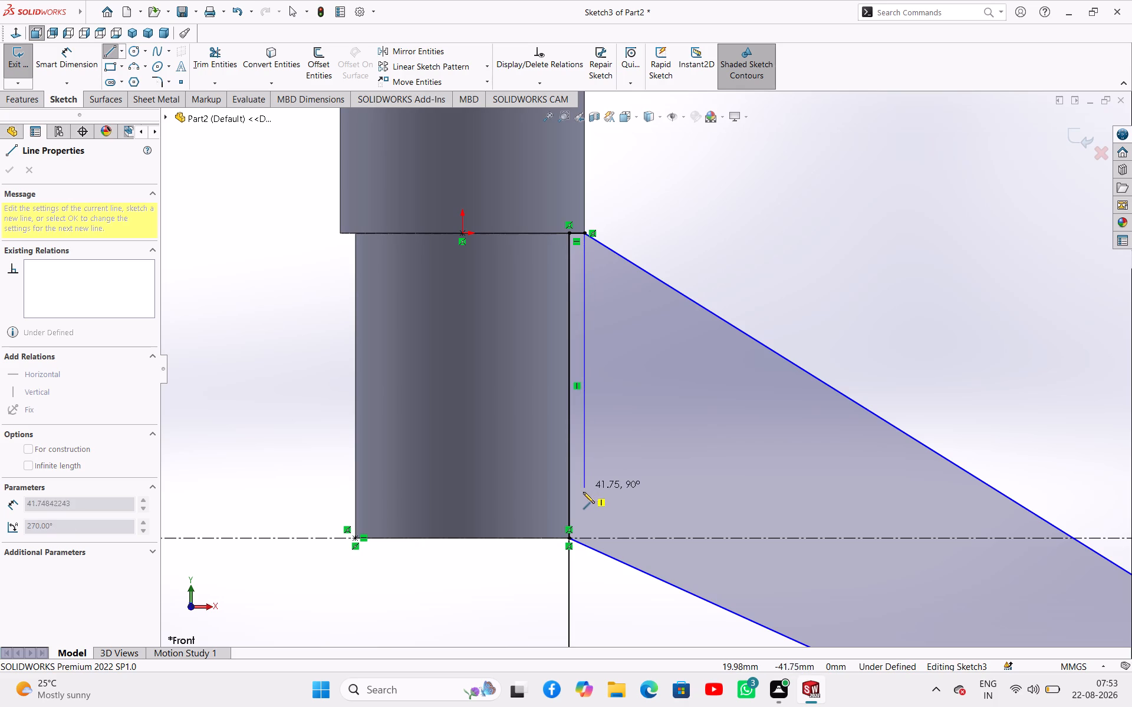
{"action": "left_click", "coordinate": [583, 544]}
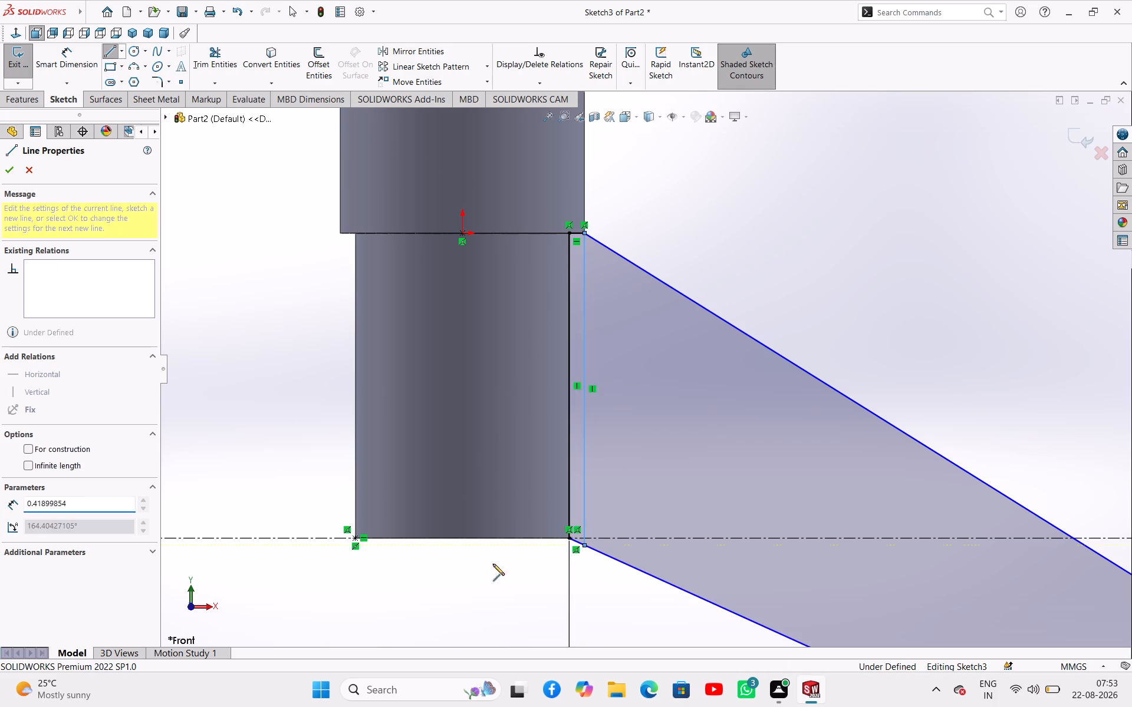
{"action": "right_click", "coordinate": [437, 573]}
{"action": "left_click", "coordinate": [475, 566]}
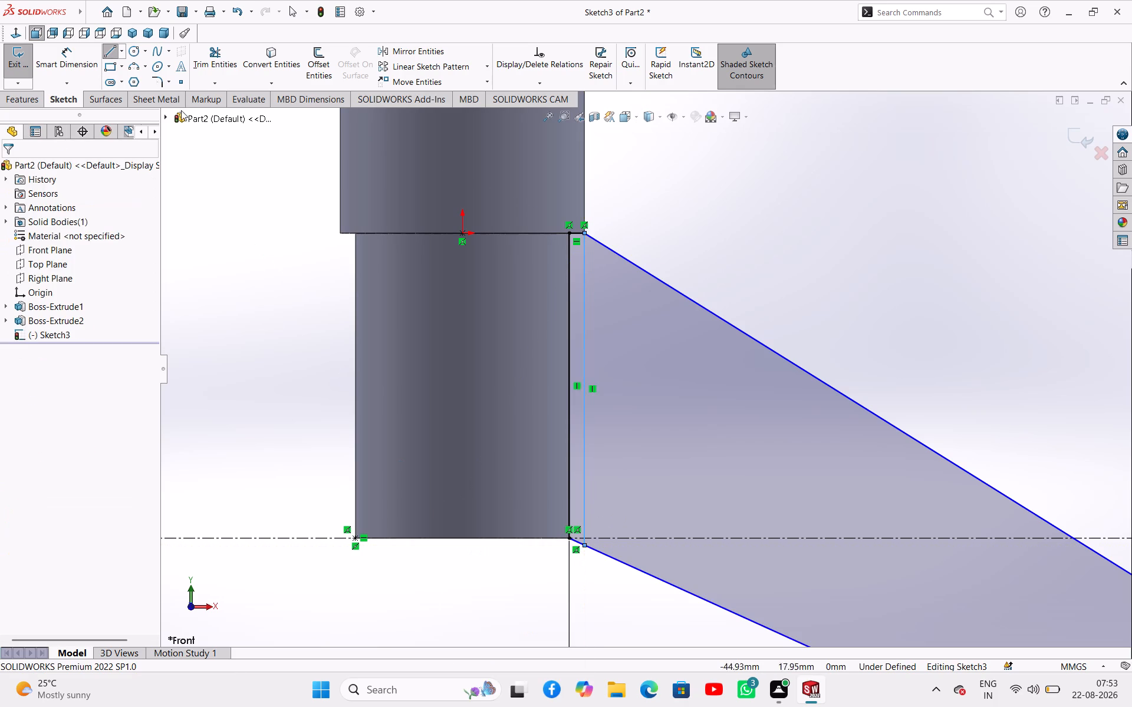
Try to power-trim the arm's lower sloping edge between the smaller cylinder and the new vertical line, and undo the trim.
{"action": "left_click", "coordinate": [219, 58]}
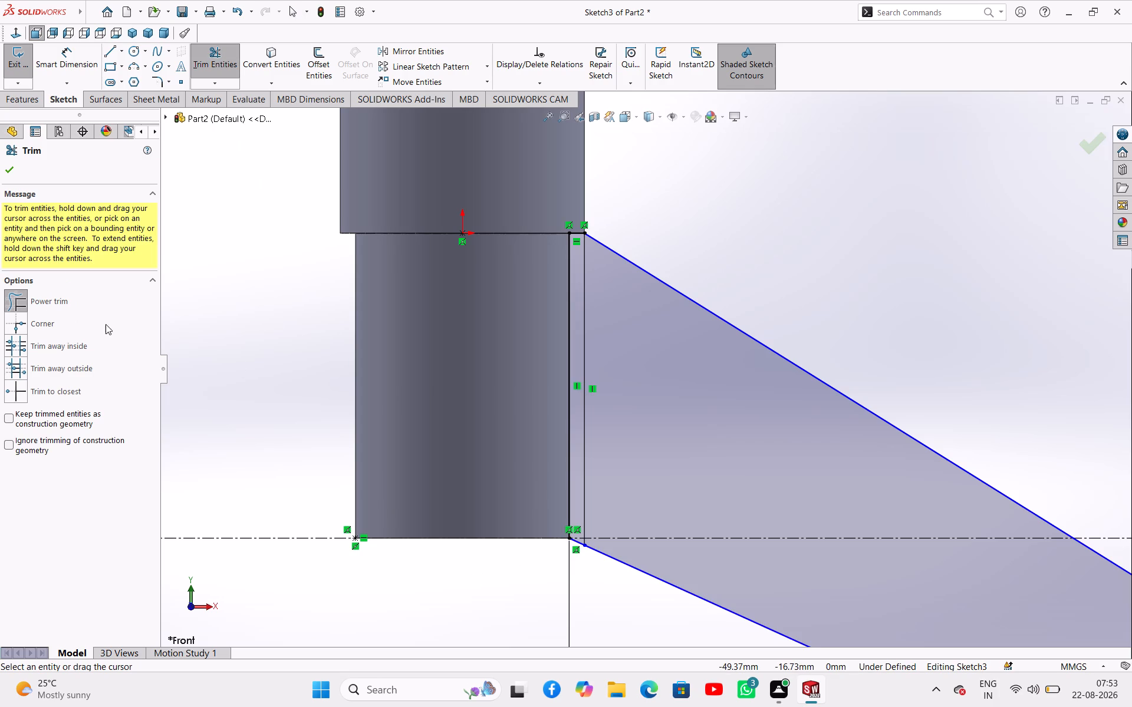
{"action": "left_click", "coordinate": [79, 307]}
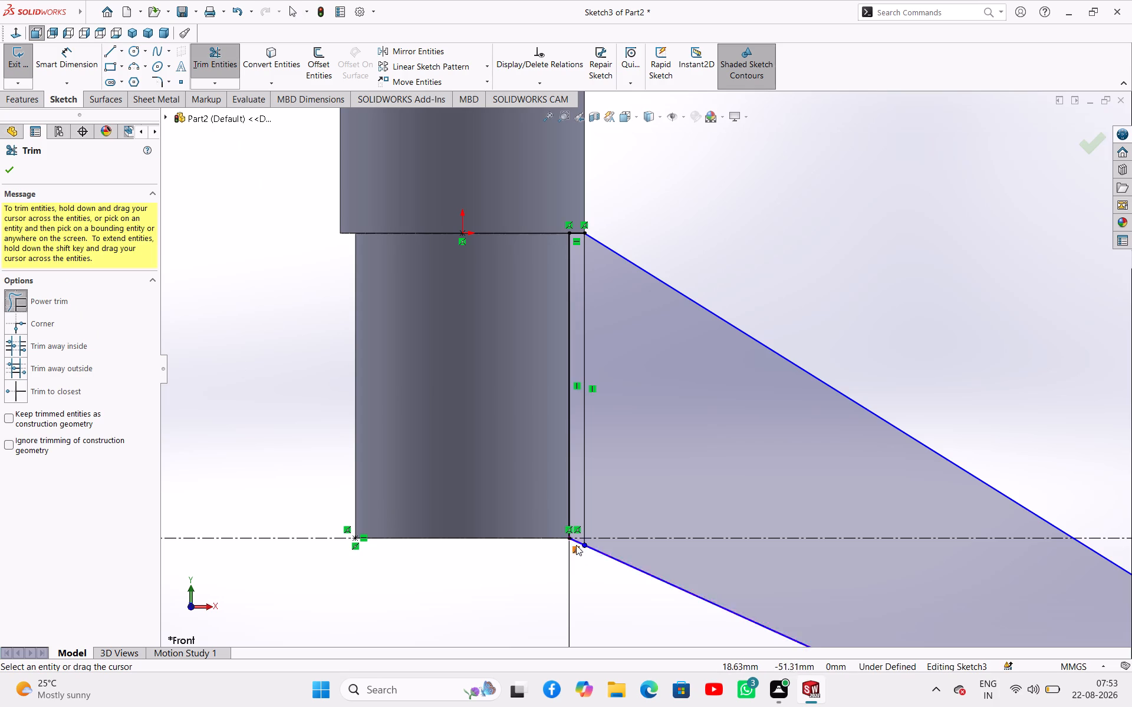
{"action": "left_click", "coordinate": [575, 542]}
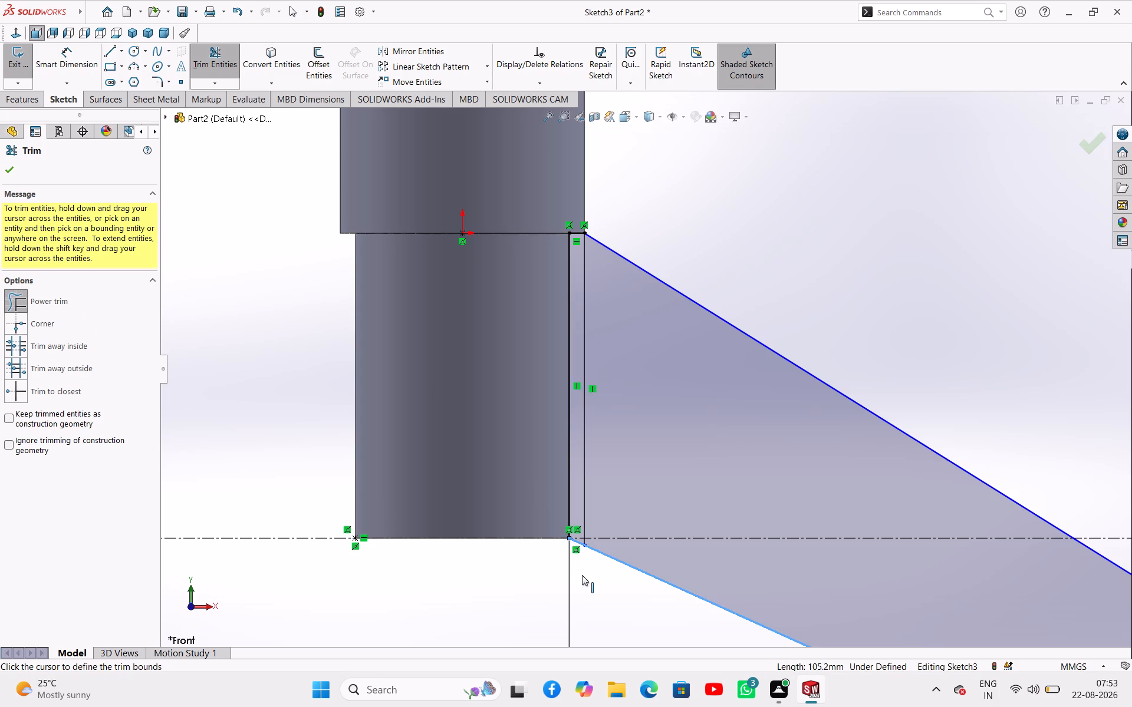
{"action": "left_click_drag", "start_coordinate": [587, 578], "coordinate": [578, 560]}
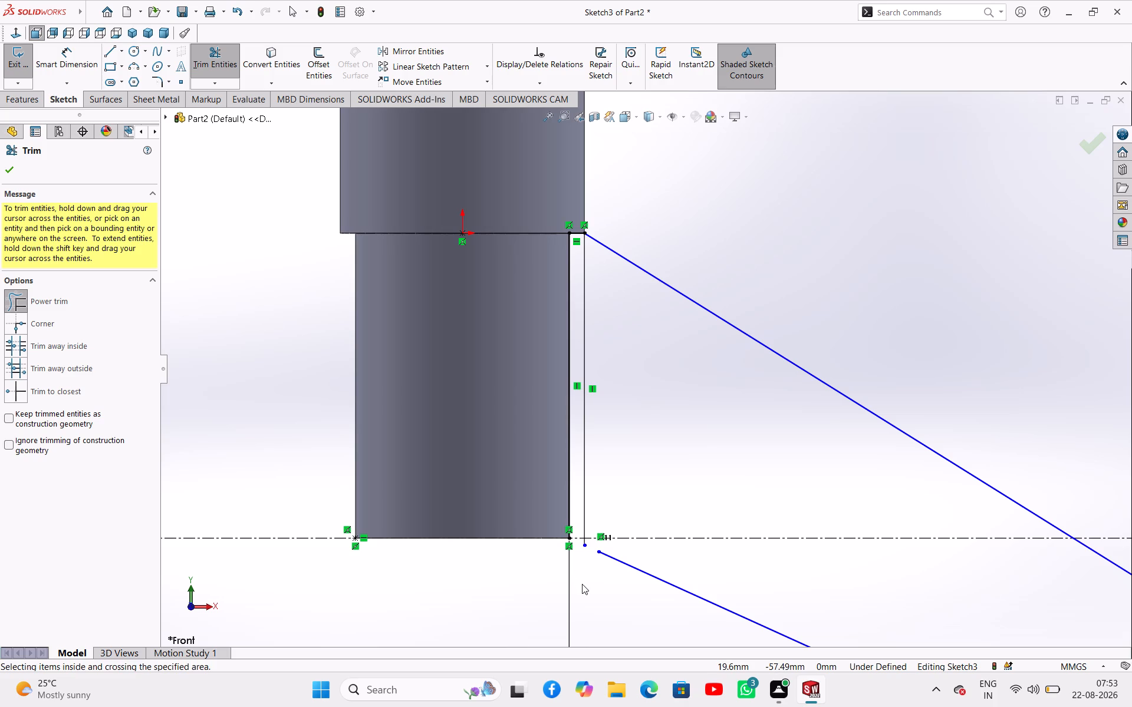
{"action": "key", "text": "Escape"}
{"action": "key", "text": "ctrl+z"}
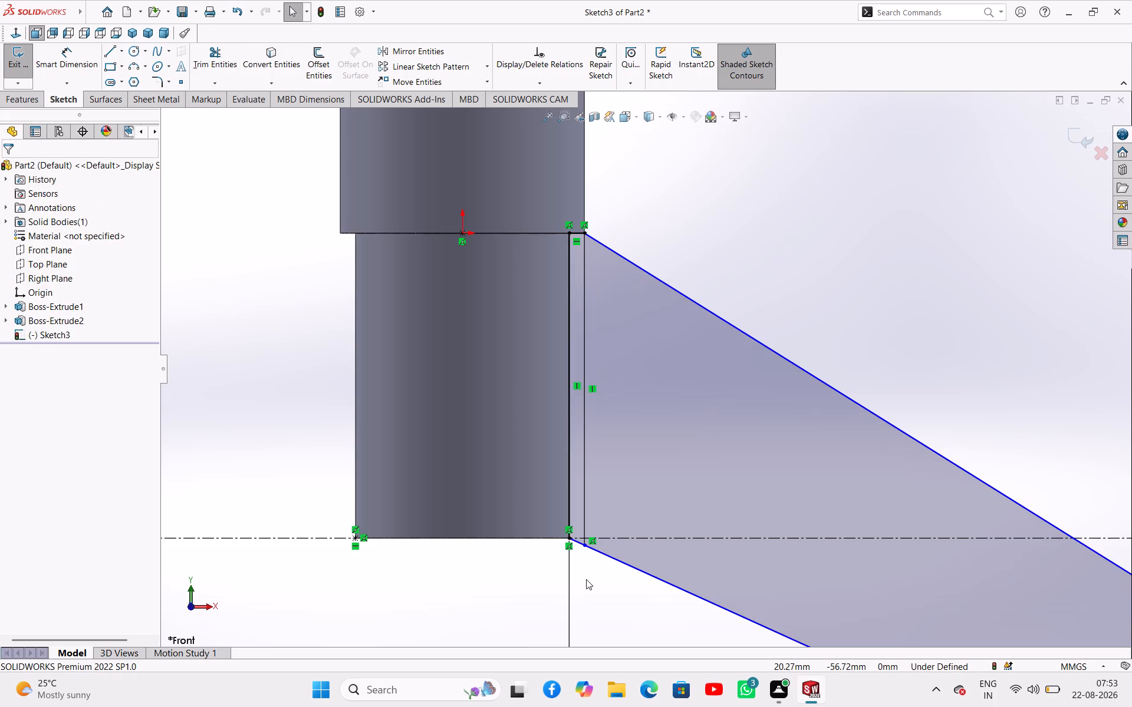
Power-trim the arm profile's lower stub, inner vertical edge and short upper segment between the smaller cylinder and the new vertical line; exit the sketch.
{"action": "left_click", "coordinate": [214, 68]}
{"action": "scroll", "coordinate": [560, 551], "scroll_direction": "down", "scroll_amount": 7}
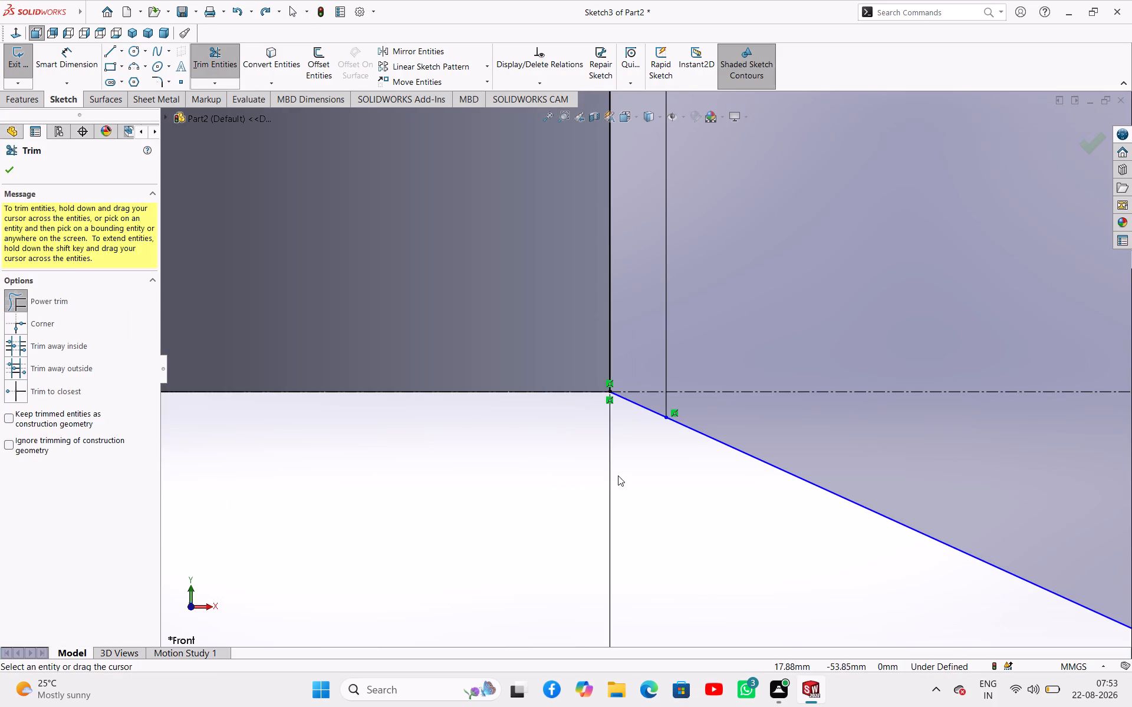
{"action": "left_click_drag", "start_coordinate": [628, 461], "coordinate": [643, 405]}
{"action": "left_click_drag", "start_coordinate": [633, 380], "coordinate": [598, 323]}
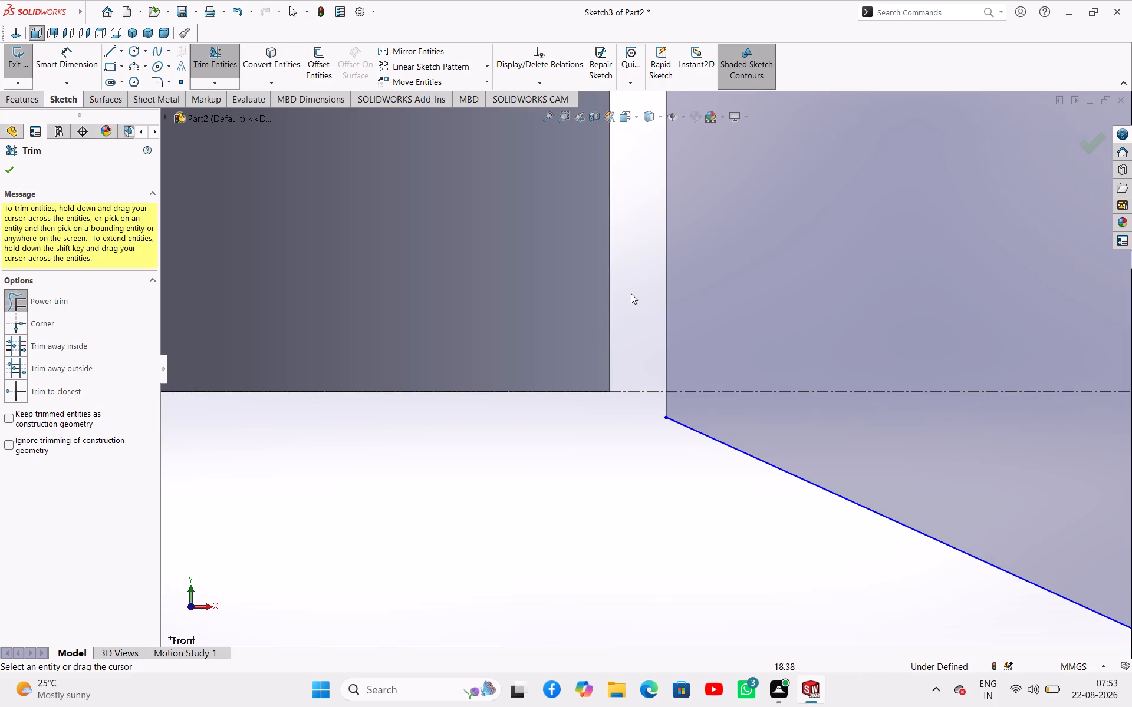
{"action": "scroll", "coordinate": [633, 291], "scroll_direction": "up", "scroll_amount": 4}
{"action": "scroll", "coordinate": [703, 161], "scroll_direction": "up", "scroll_amount": 7}
{"action": "scroll", "coordinate": [650, 195], "scroll_direction": "down", "scroll_amount": 8}
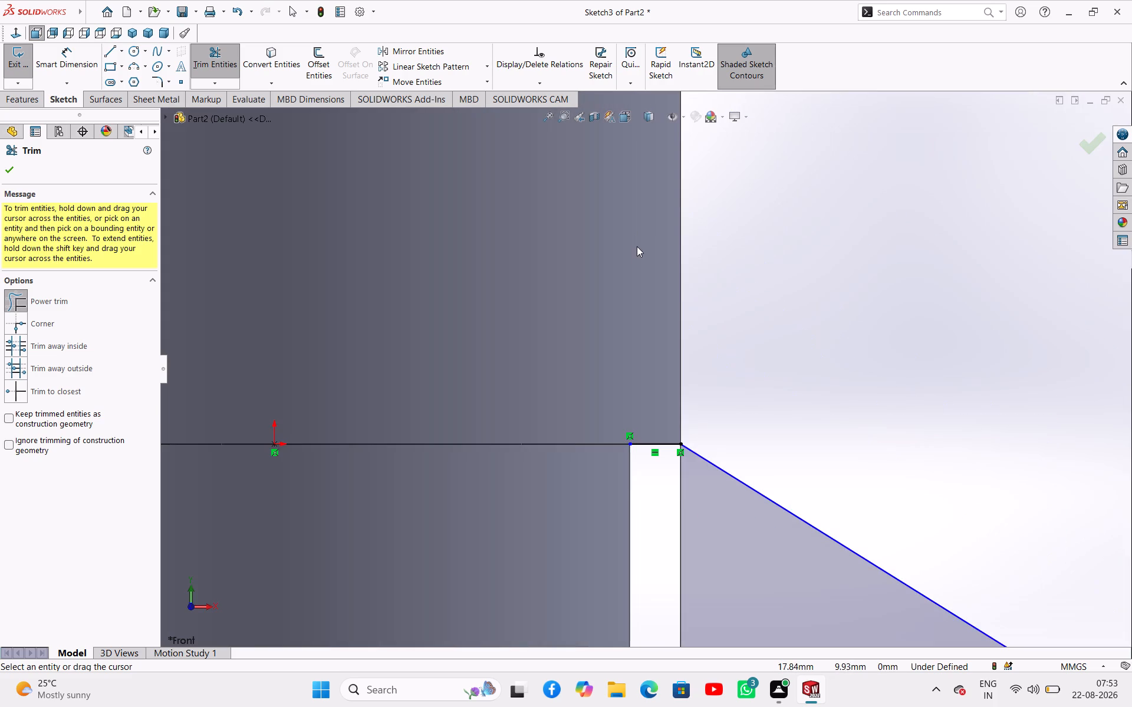
{"action": "scroll", "coordinate": [637, 246], "scroll_direction": "down", "scroll_amount": 2}
{"action": "left_click_drag", "start_coordinate": [645, 507], "coordinate": [660, 476]}
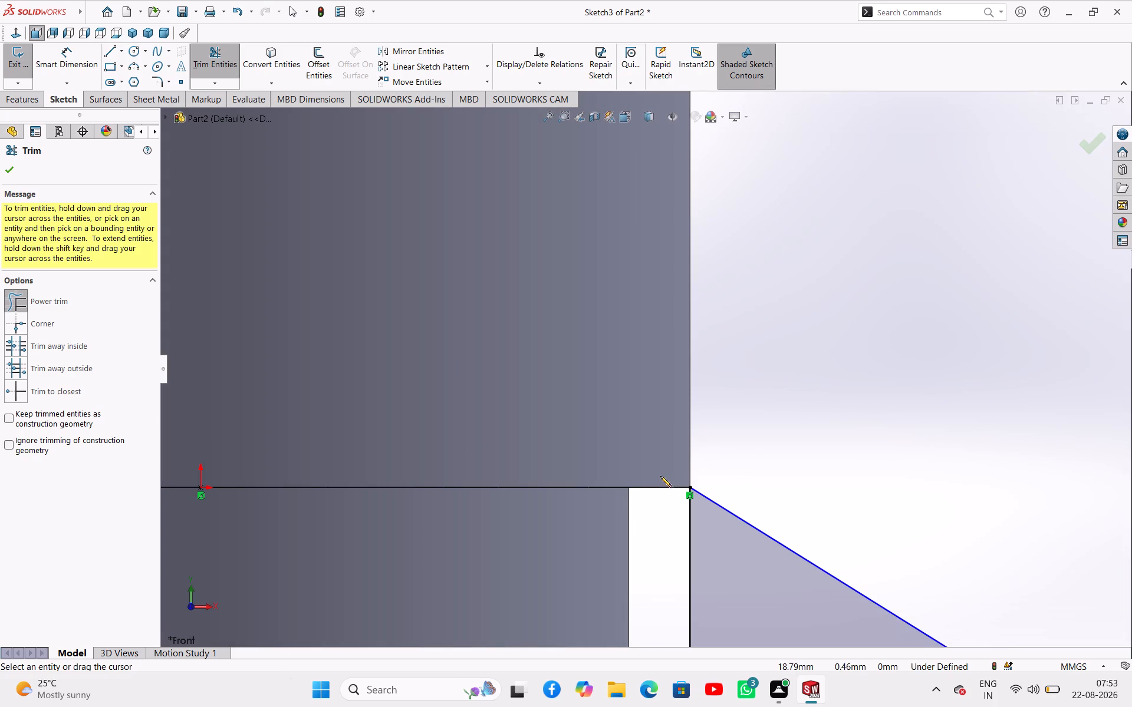
{"action": "left_click", "coordinate": [762, 419]}
{"action": "scroll", "coordinate": [766, 418], "scroll_direction": "up", "scroll_amount": 11}
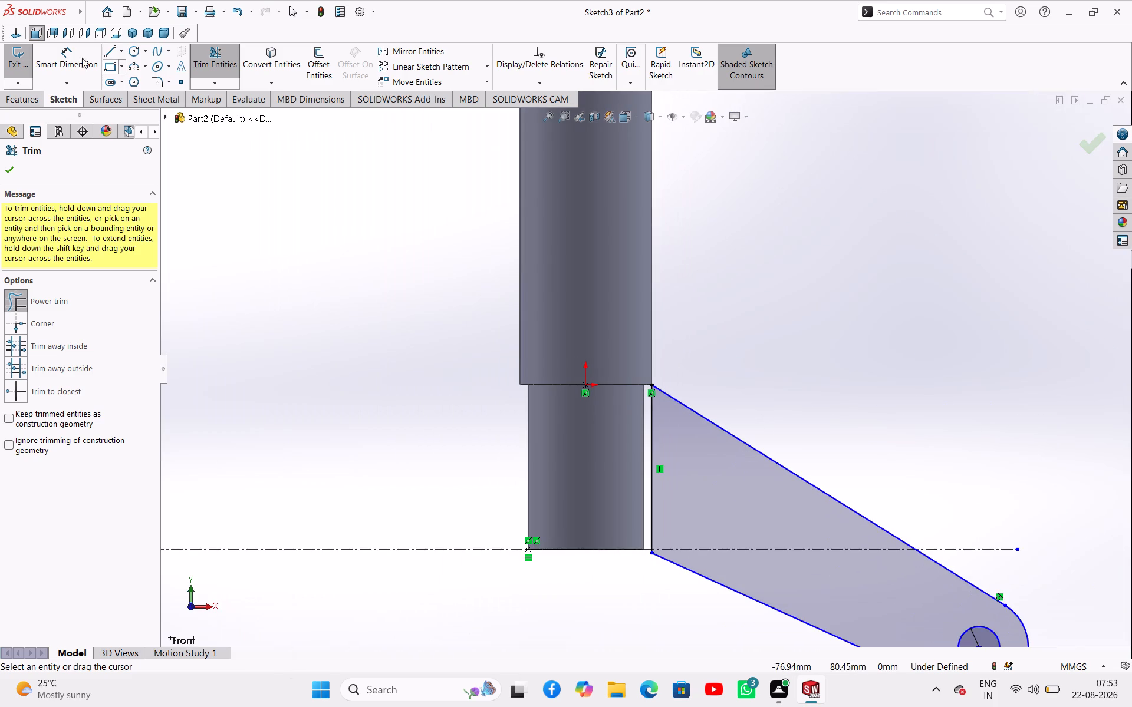
{"action": "left_click", "coordinate": [11, 166]}
{"action": "left_click", "coordinate": [21, 62]}
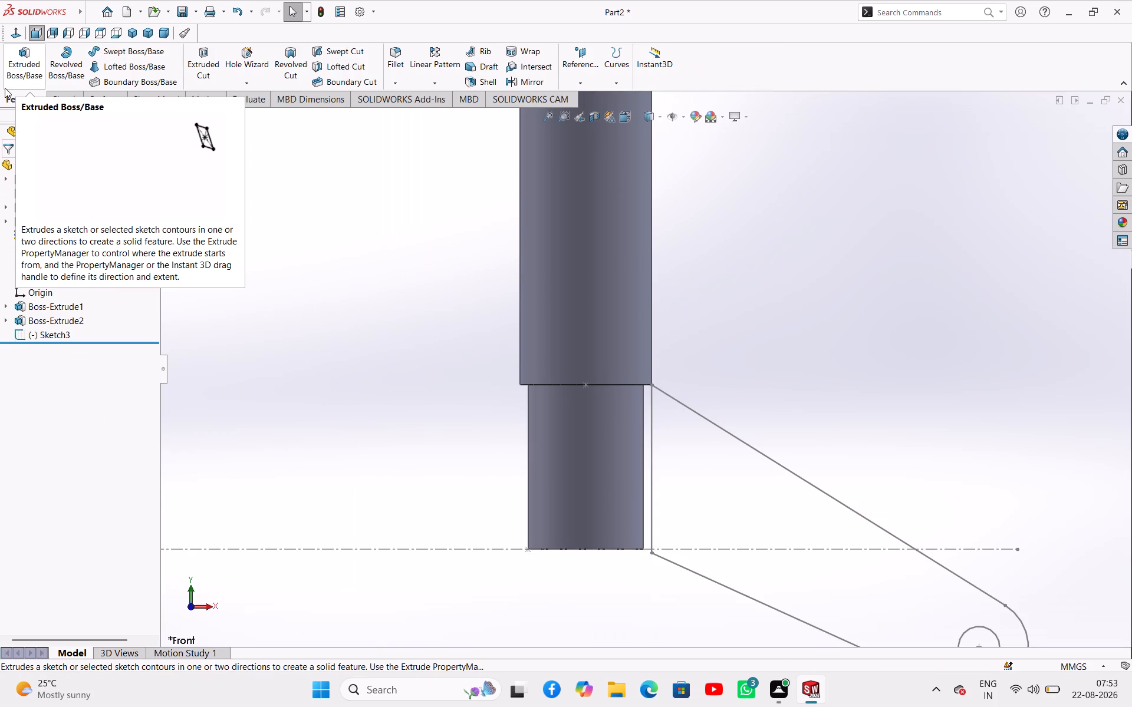
Extrude the arm profile sketch 10 mm as a blind boss from its sketch plane.
{"action": "left_click", "coordinate": [23, 61]}
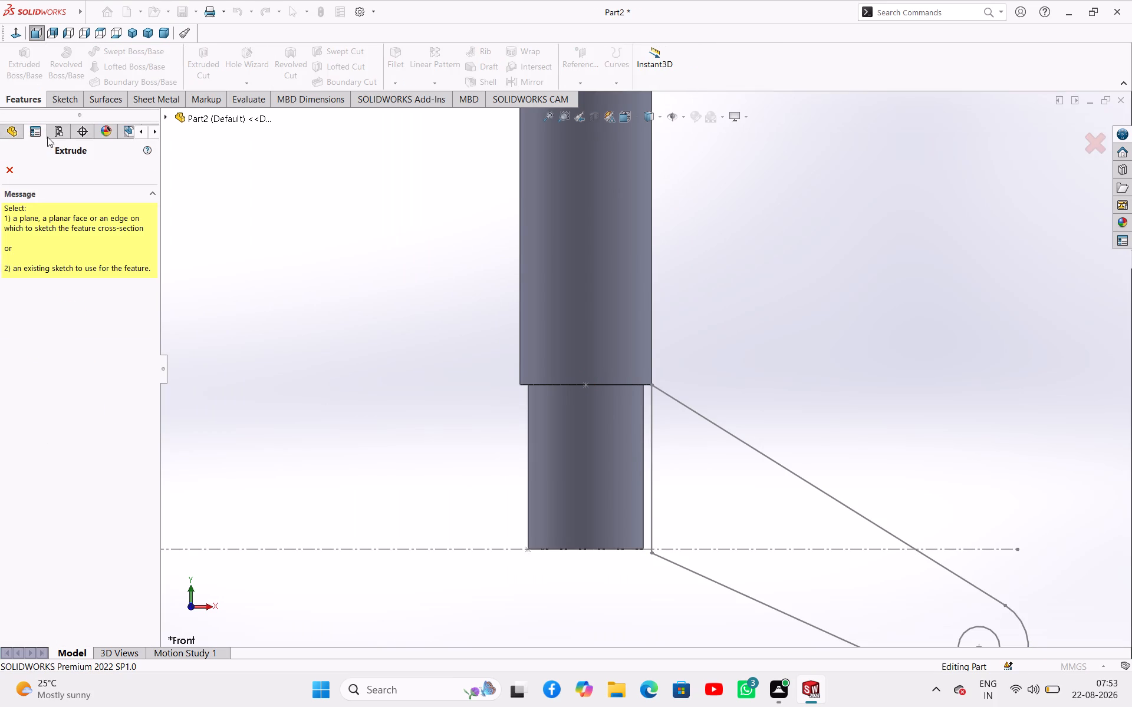
{"action": "left_click", "coordinate": [167, 119]}
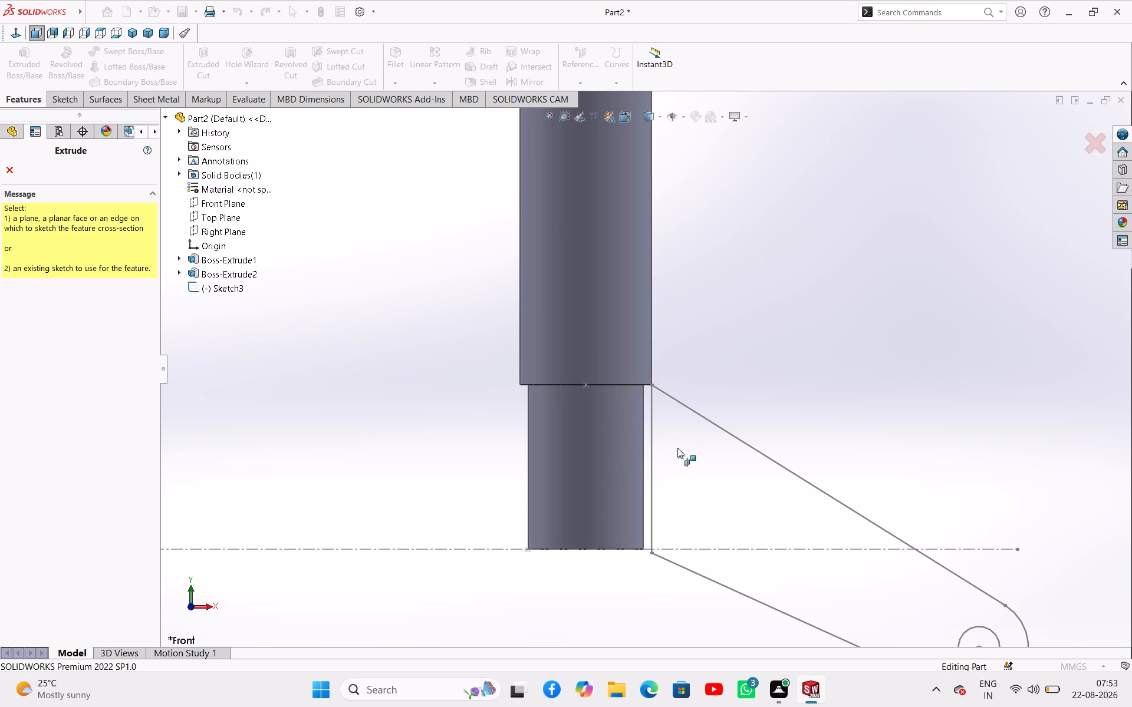
{"action": "left_click", "coordinate": [240, 283]}
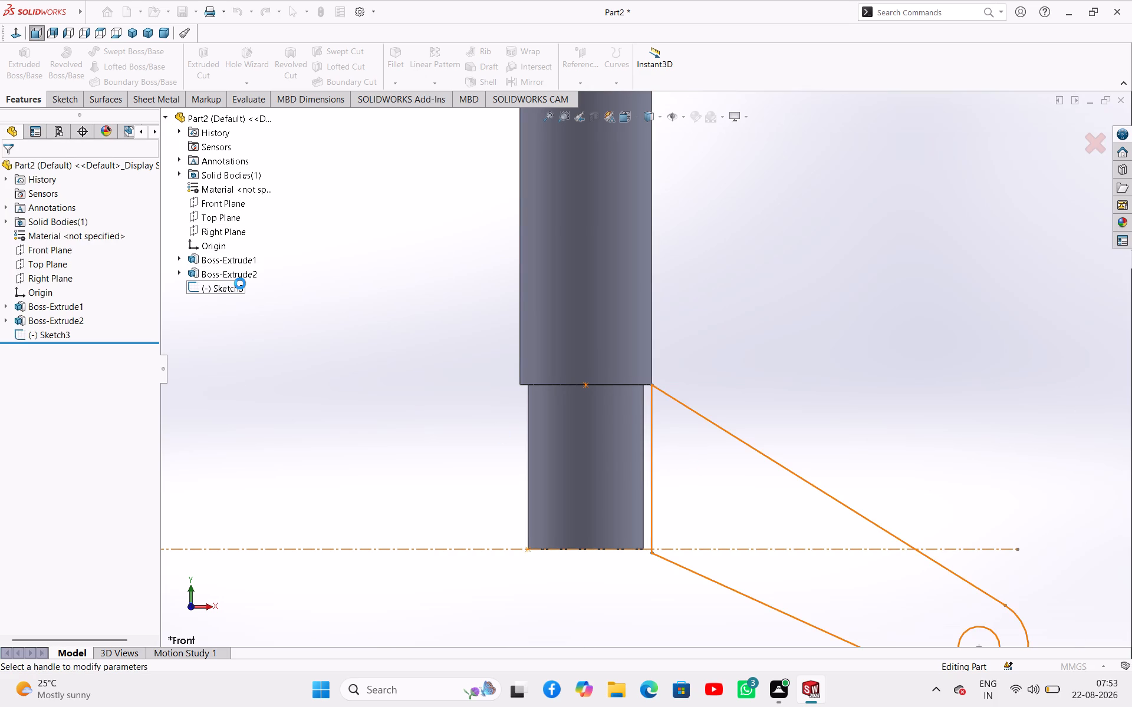
{"action": "scroll", "coordinate": [312, 306], "scroll_direction": "up", "scroll_amount": 4}
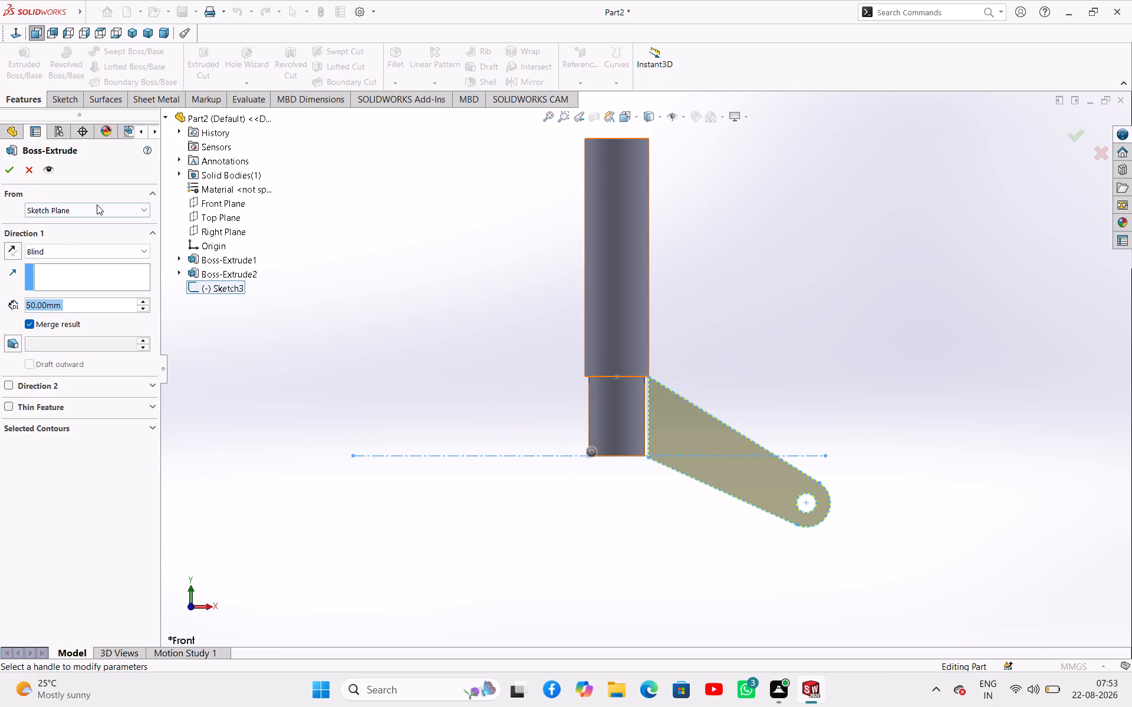
{"action": "triple_click", "coordinate": [143, 309]}
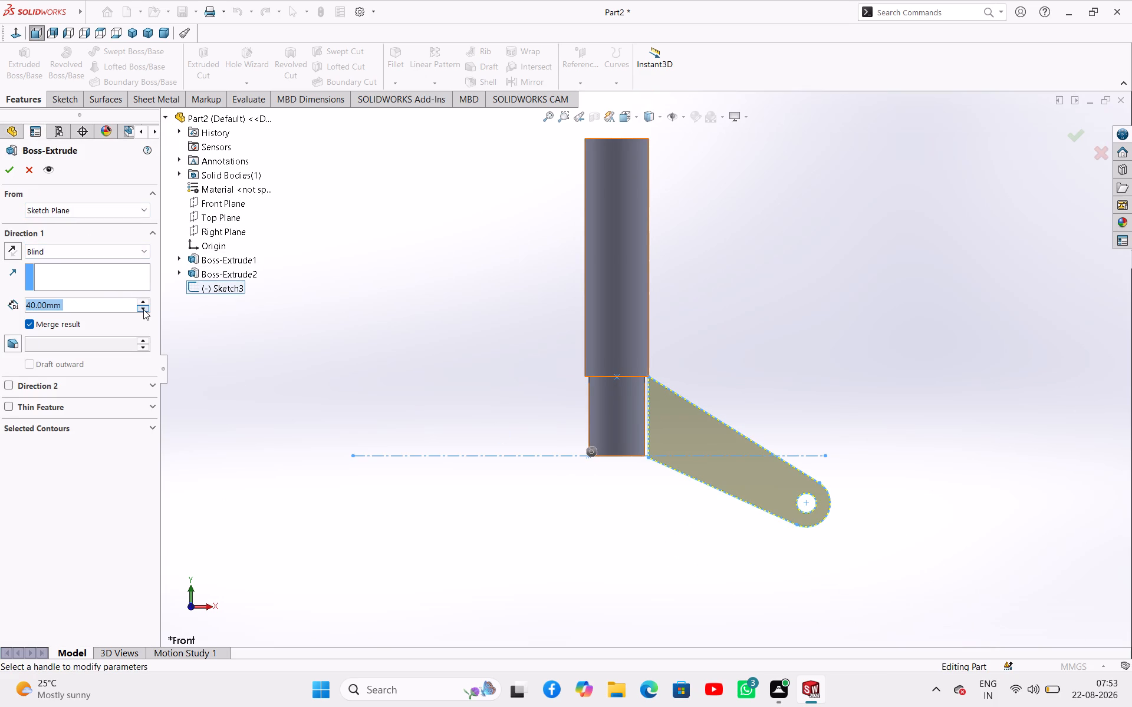
{"action": "left_click", "coordinate": [143, 309]}
{"action": "left_click", "coordinate": [143, 309]}
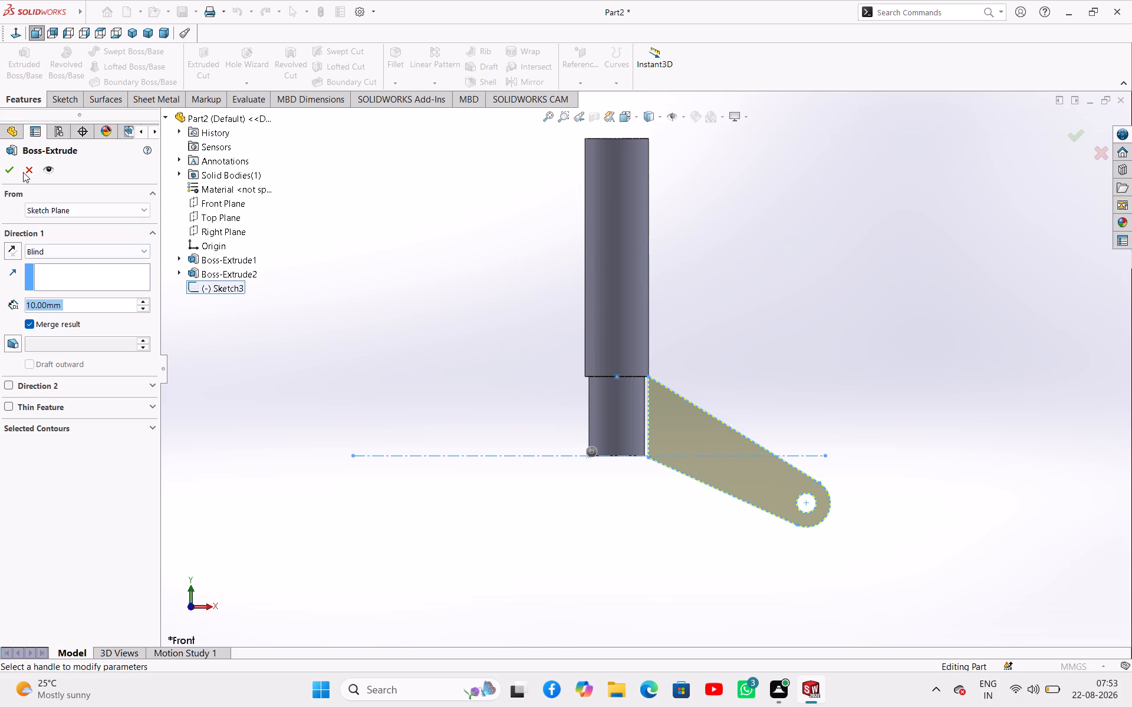
{"action": "left_click", "coordinate": [9, 167]}
{"action": "left_click", "coordinate": [352, 251]}
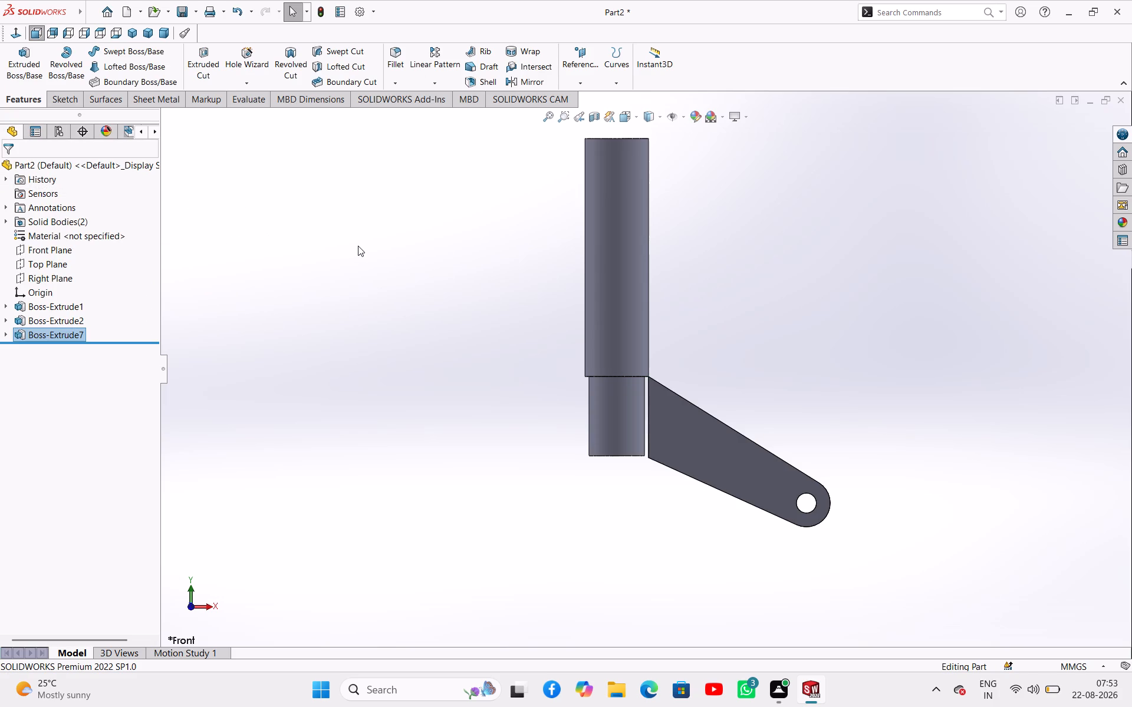
Edit the arm's extrusion and set its depth to 5 mm.
{"action": "middle_click_drag", "start_coordinate": [358, 244], "coordinate": [256, 253]}
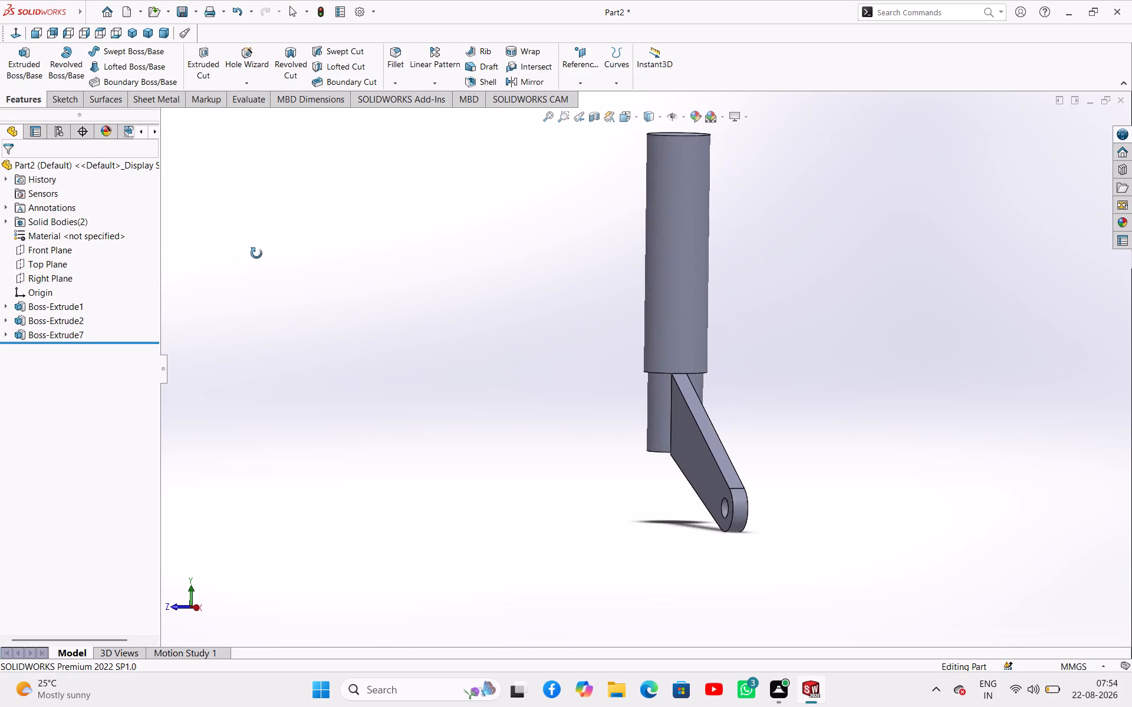
{"action": "middle_click_drag", "start_coordinate": [256, 253], "coordinate": [375, 223]}
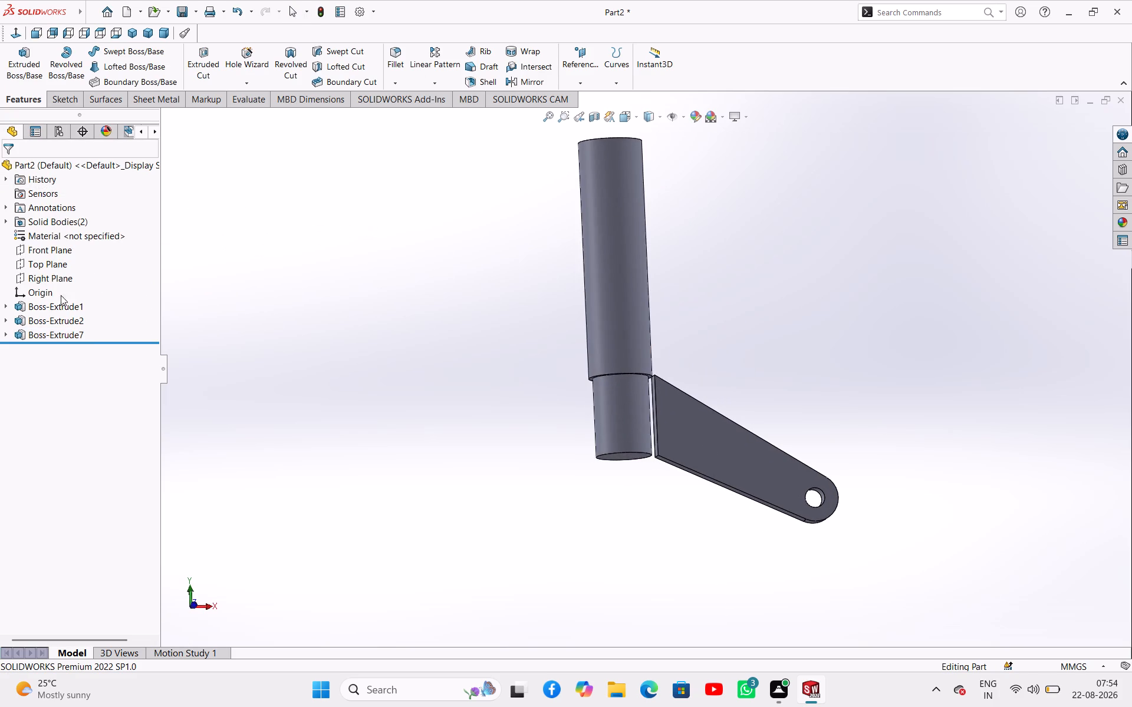
{"action": "left_click", "coordinate": [50, 335]}
{"action": "left_click", "coordinate": [61, 302]}
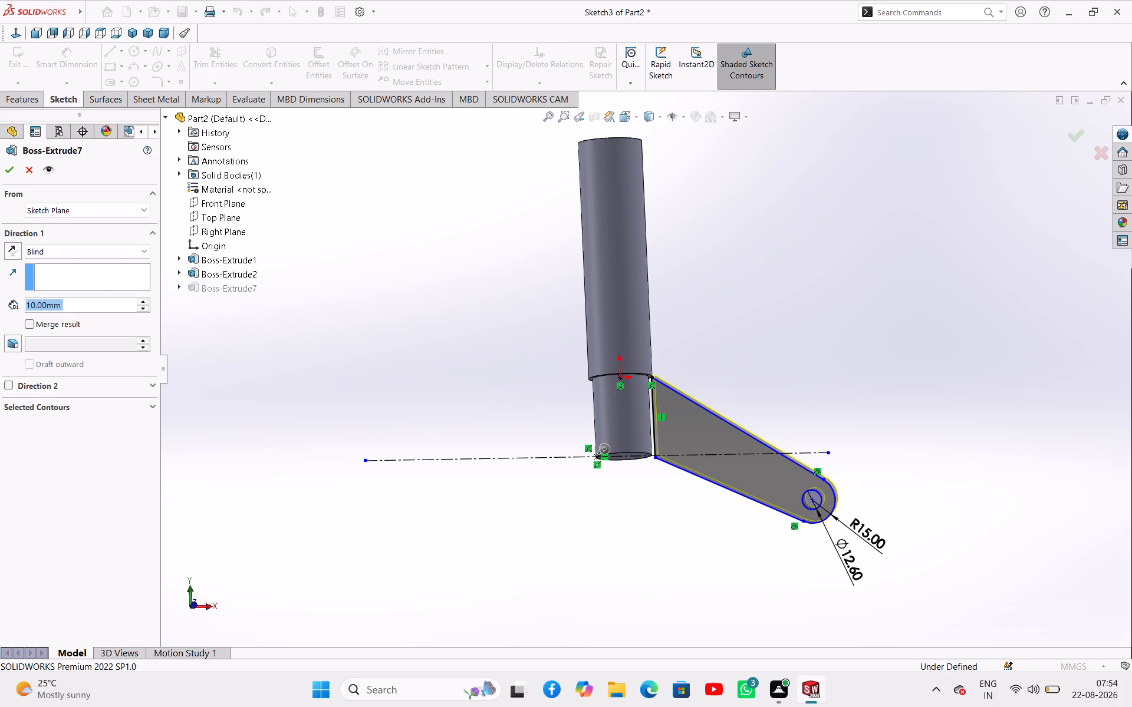
{"action": "key", "text": "5"}
{"action": "key", "text": "Return"}
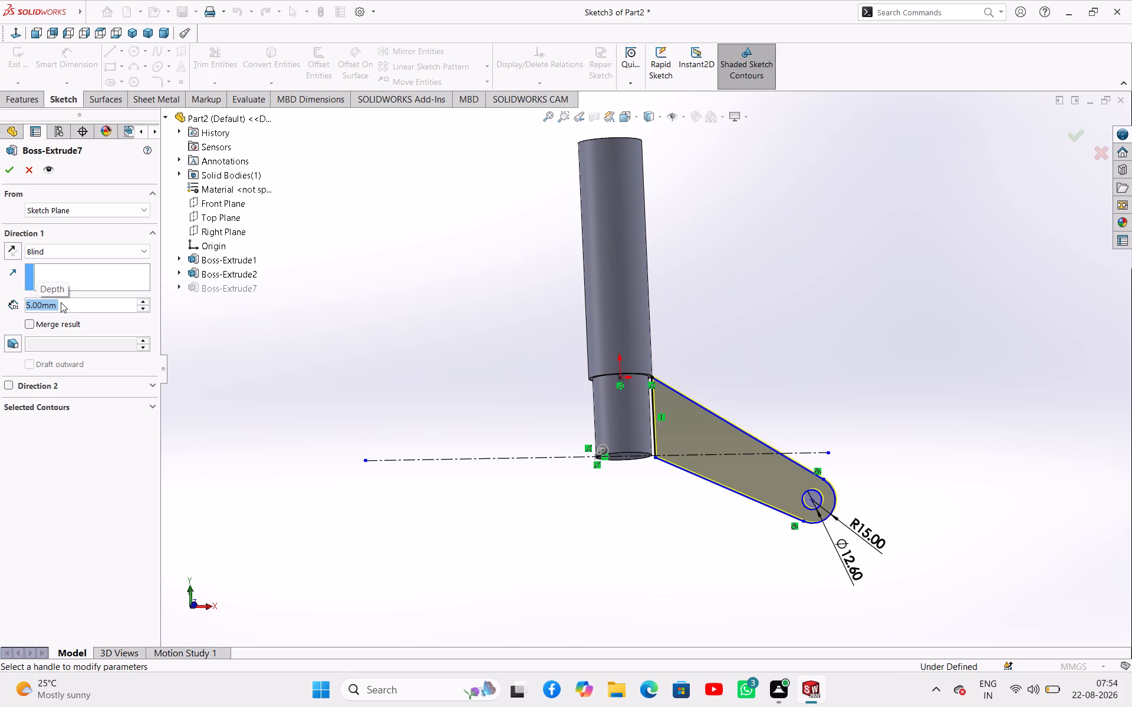
{"action": "left_click", "coordinate": [11, 165]}
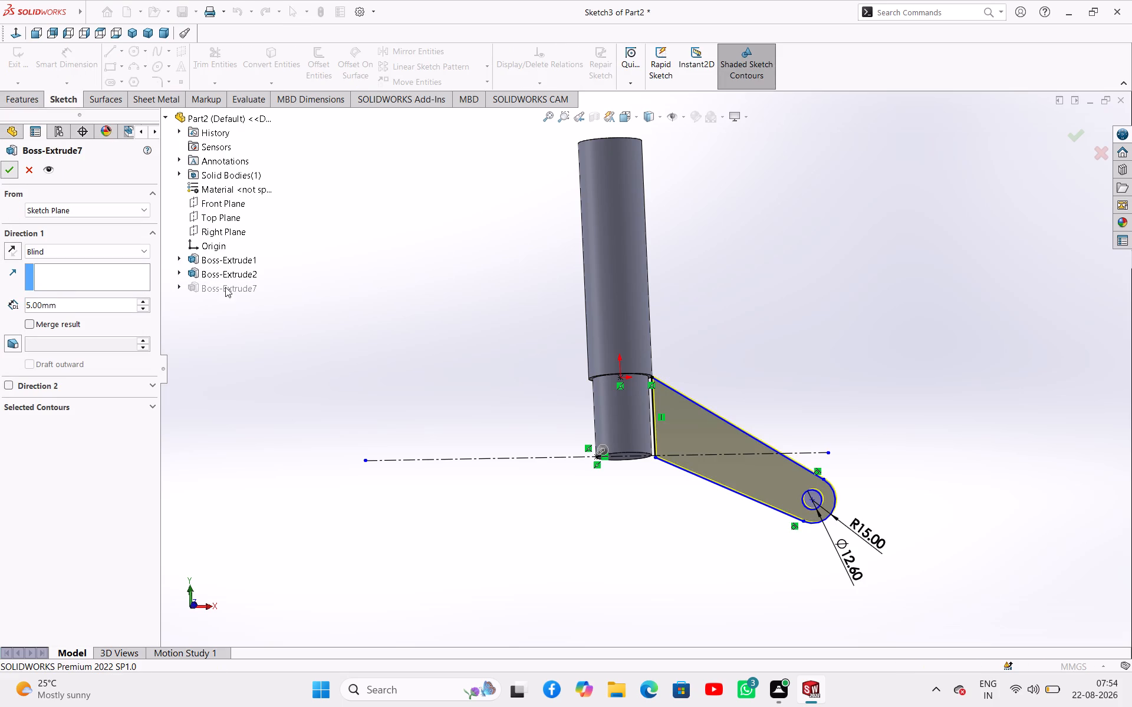
Open a sketch on the arm's narrow inner end face beside the smaller cylinder.
{"action": "middle_click_drag", "start_coordinate": [324, 302], "coordinate": [203, 329]}
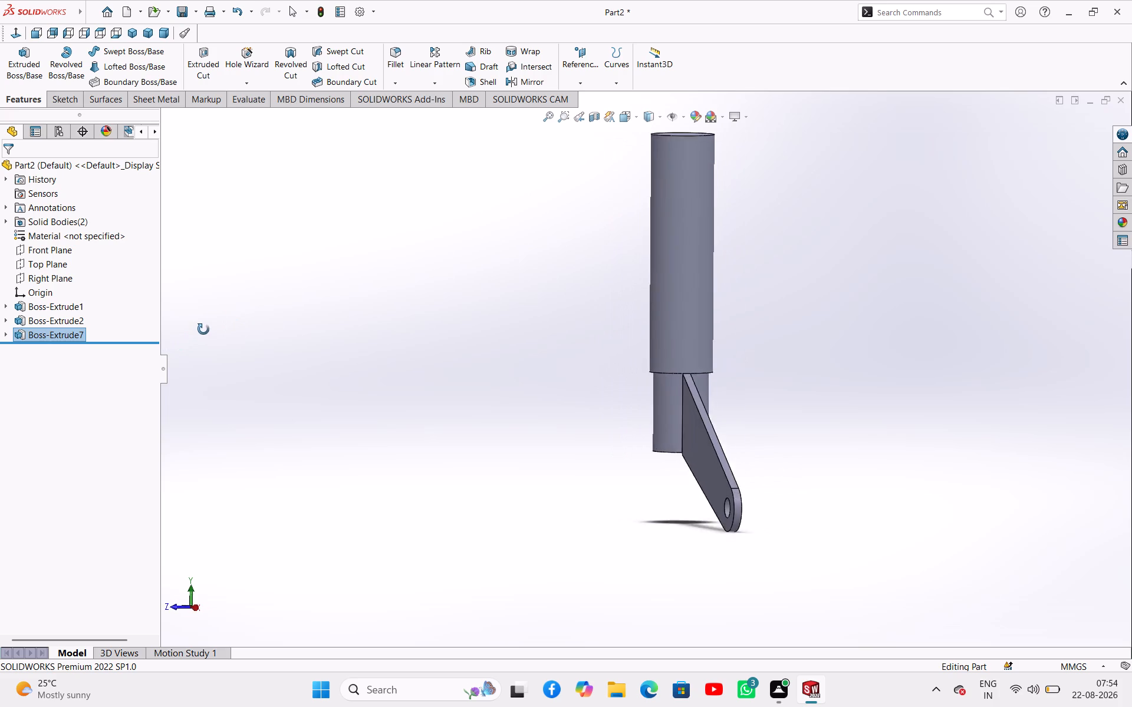
{"action": "middle_click_drag", "start_coordinate": [203, 329], "coordinate": [361, 336]}
{"action": "scroll", "coordinate": [515, 392], "scroll_direction": "down", "scroll_amount": 5}
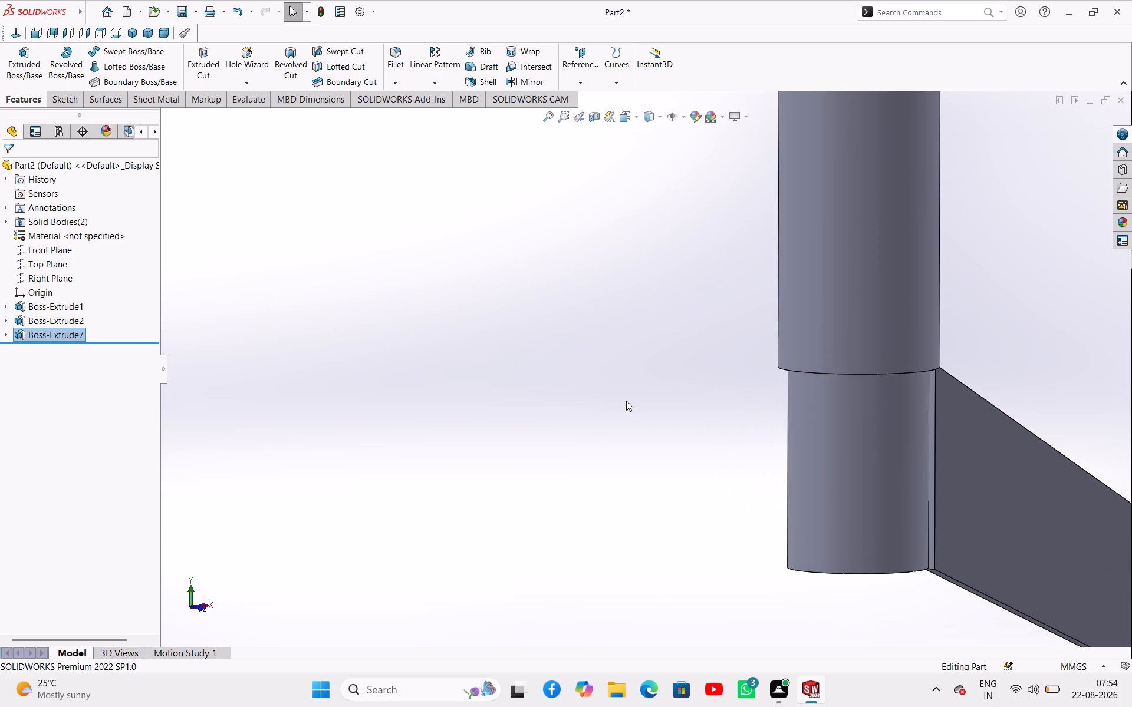
{"action": "scroll", "coordinate": [626, 401], "scroll_direction": "up", "scroll_amount": 4}
{"action": "scroll", "coordinate": [797, 425], "scroll_direction": "down", "scroll_amount": 6}
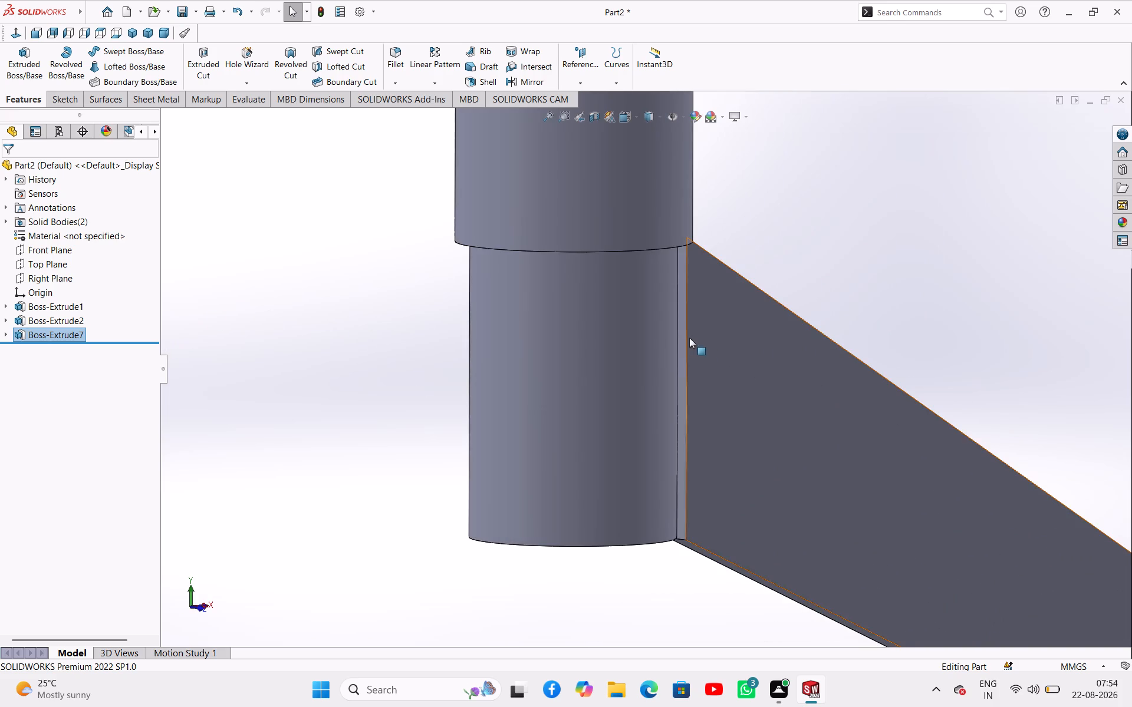
{"action": "left_click", "coordinate": [679, 332]}
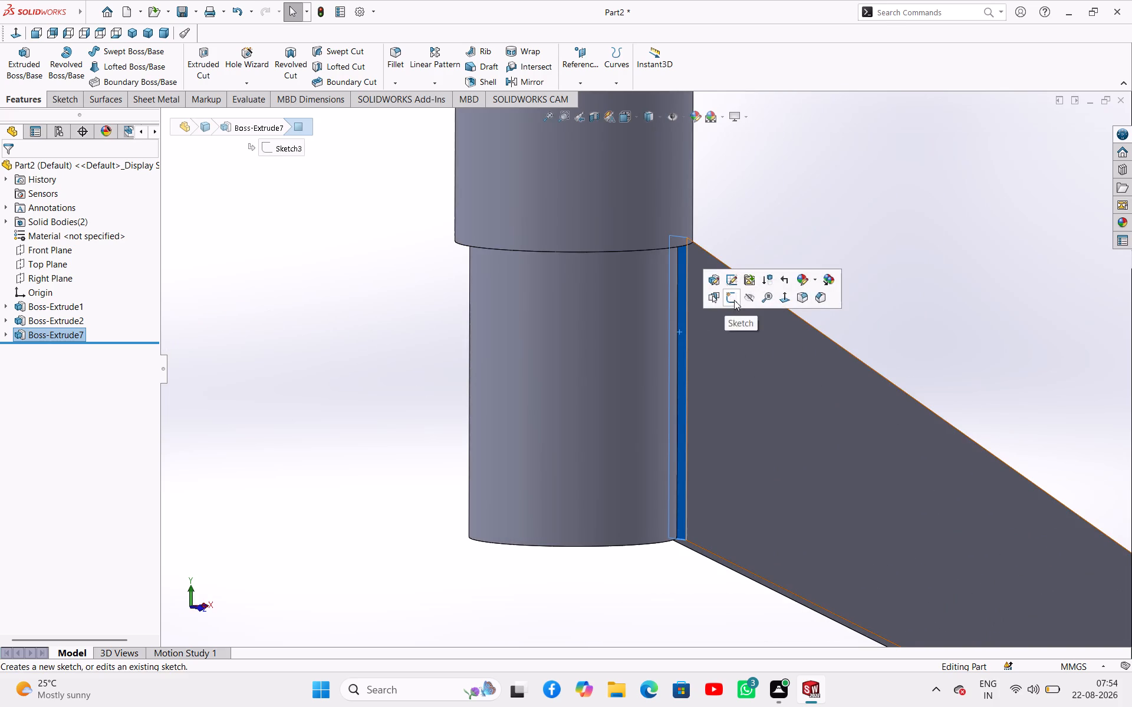
{"action": "left_click", "coordinate": [734, 300]}
{"action": "left_click", "coordinate": [442, 375]}
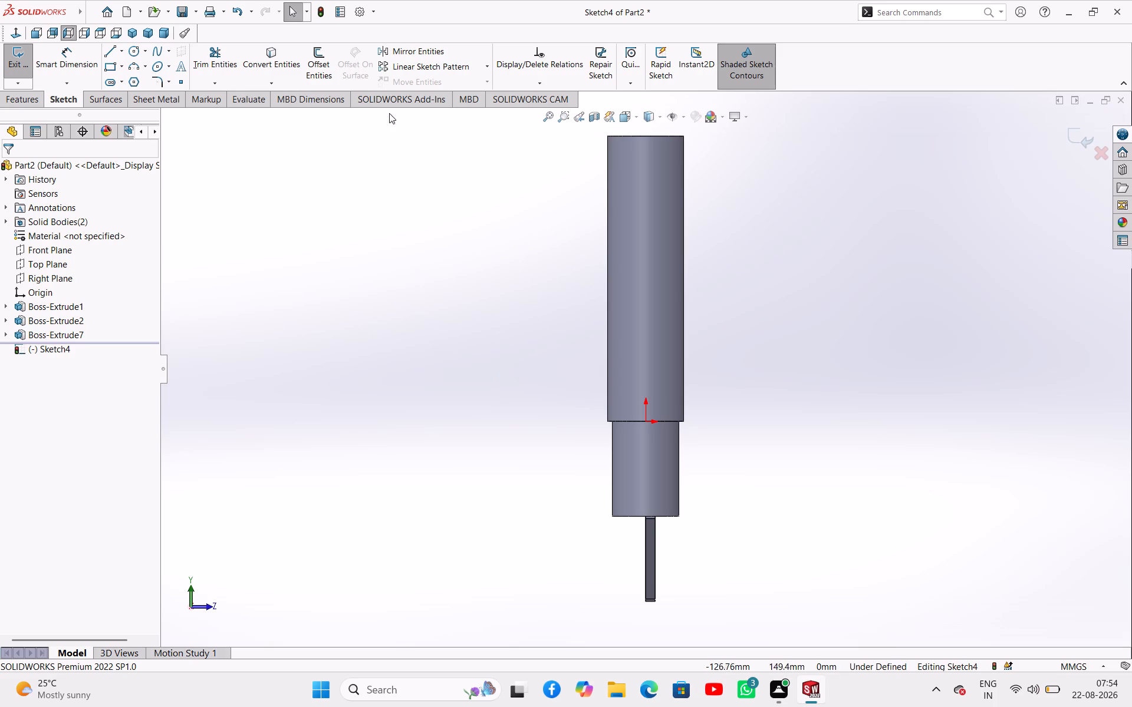
With Convert Entities, pick the bottom edge and both vertical edges of the arm's inner end face.
{"action": "left_click", "coordinate": [260, 57]}
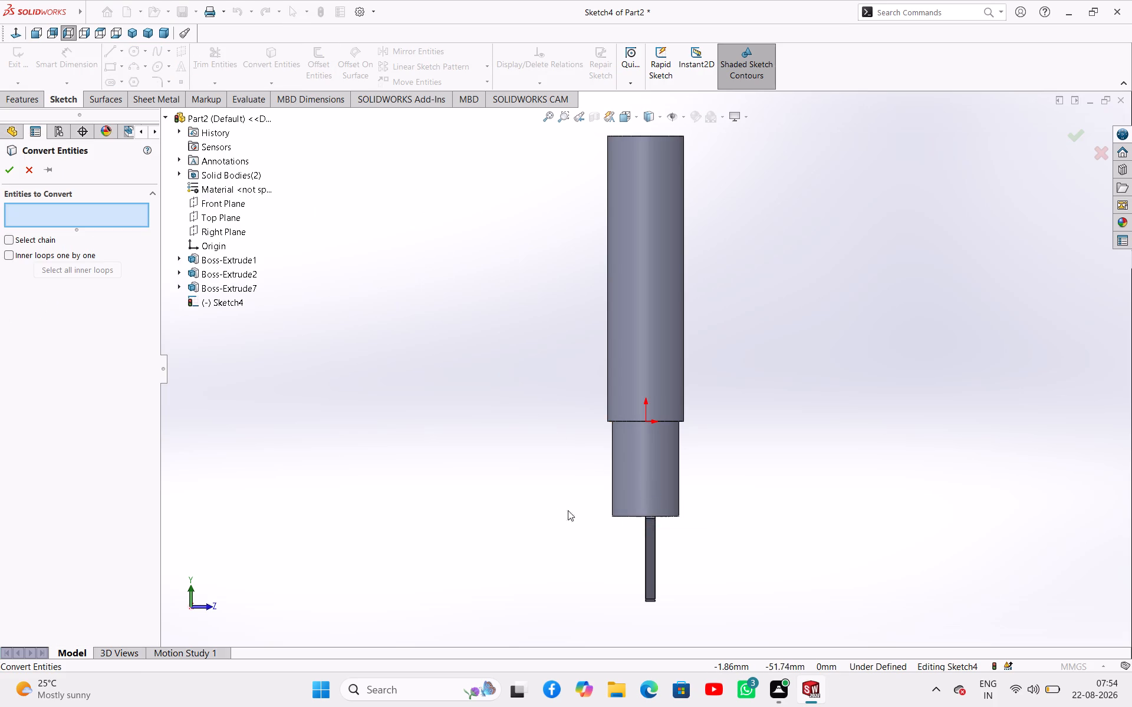
{"action": "scroll", "coordinate": [554, 509], "scroll_direction": "down", "scroll_amount": 2}
{"action": "middle_click_drag", "start_coordinate": [554, 509], "coordinate": [626, 531]}
{"action": "scroll", "coordinate": [641, 506], "scroll_direction": "down", "scroll_amount": 6}
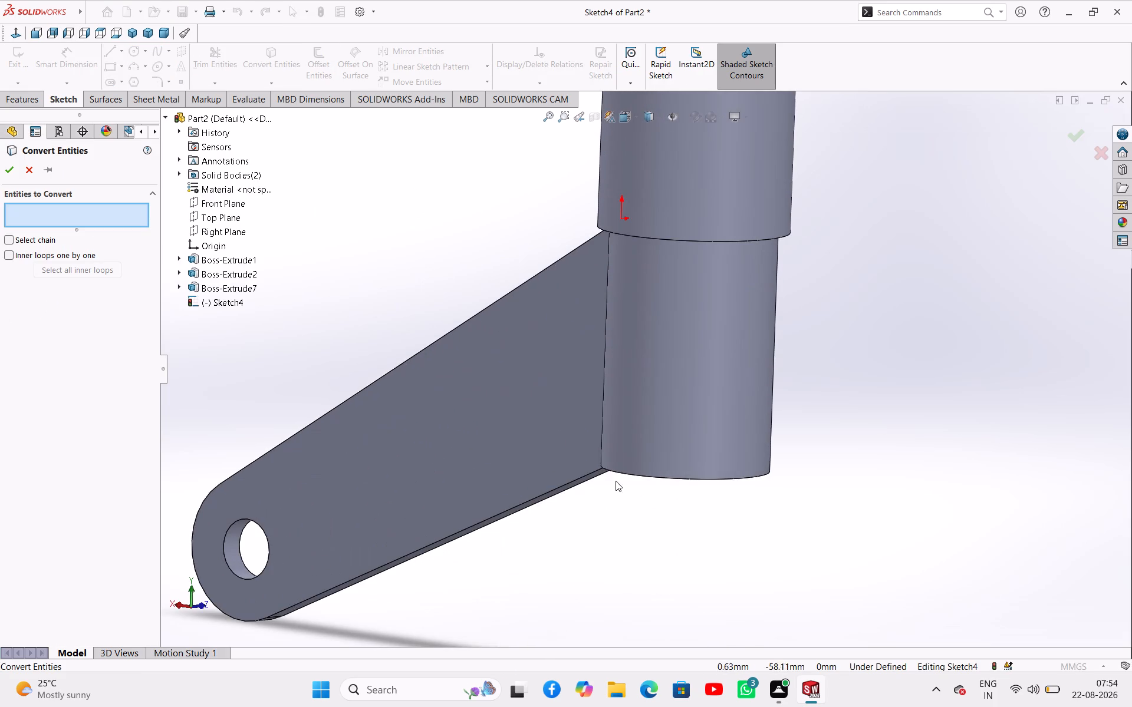
{"action": "scroll", "coordinate": [616, 481], "scroll_direction": "down", "scroll_amount": 4}
{"action": "middle_click_drag", "start_coordinate": [596, 492], "coordinate": [601, 429]}
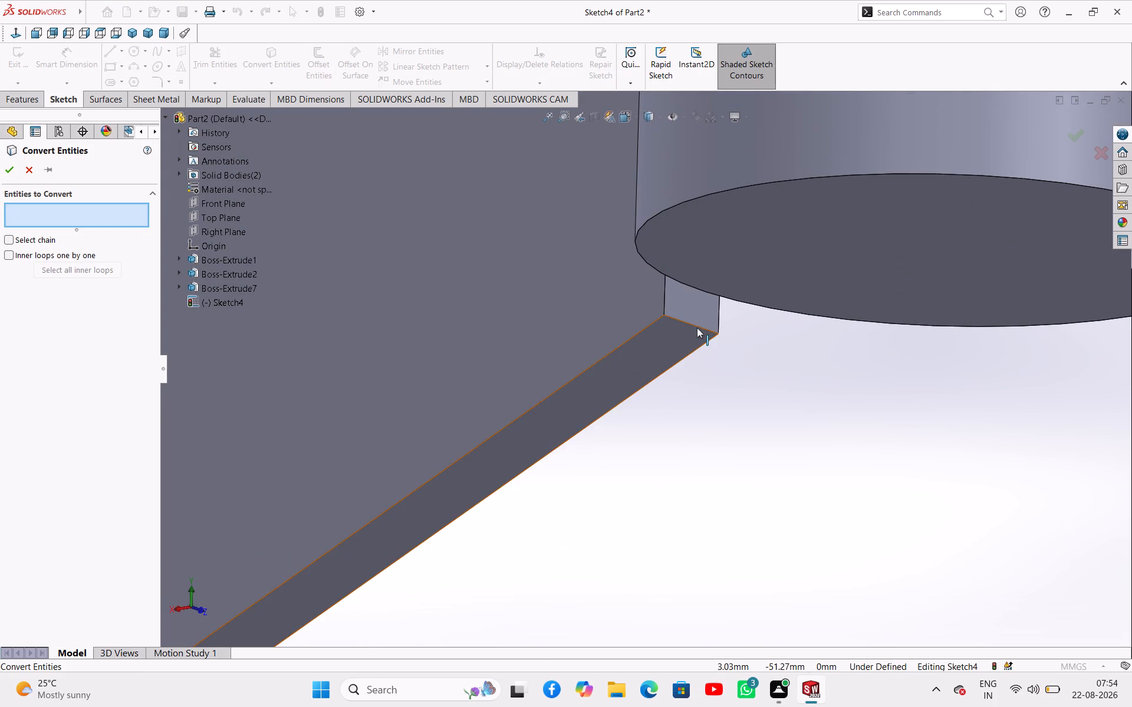
{"action": "left_click", "coordinate": [697, 328]}
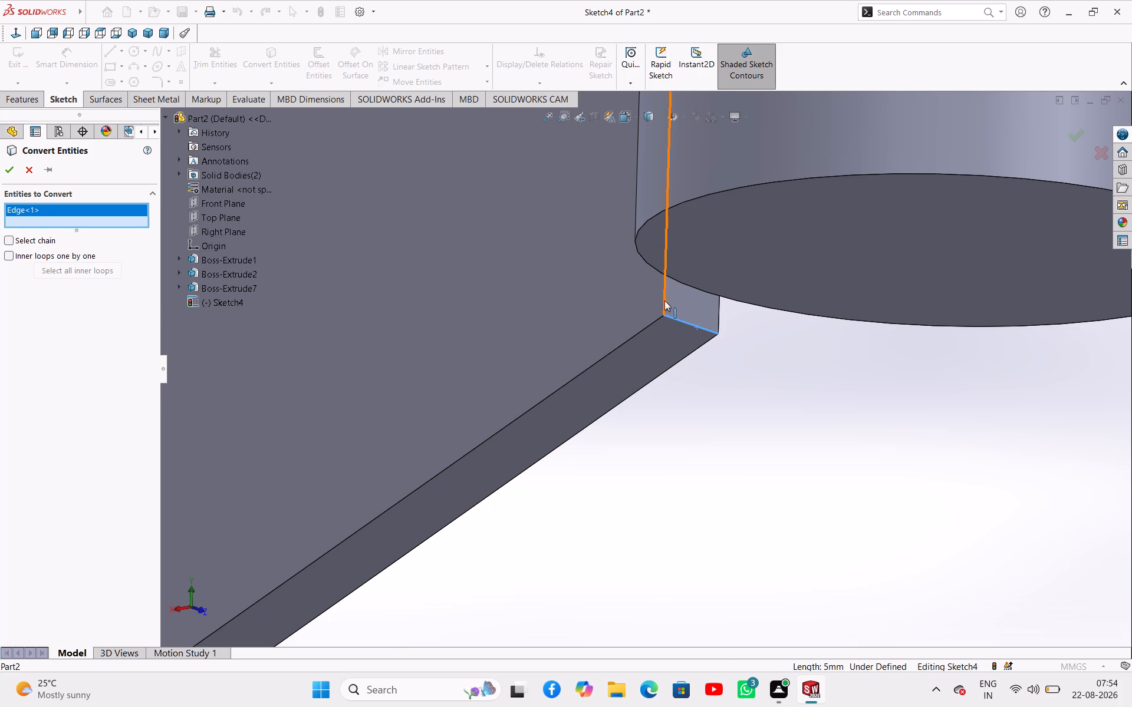
{"action": "left_click", "coordinate": [664, 300]}
{"action": "left_click", "coordinate": [718, 316]}
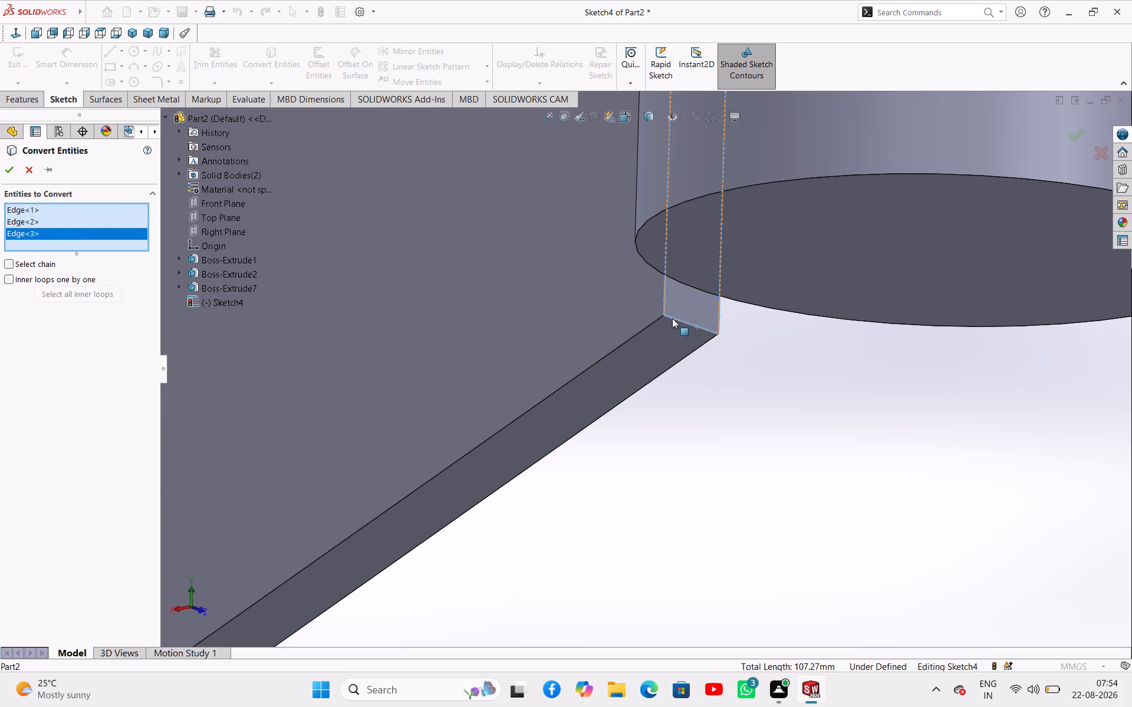
Add the face's short top edge at the larger cylinder's shoulder, convert all four edges into the sketch, and exit it.
{"action": "scroll", "coordinate": [630, 304], "scroll_direction": "up", "scroll_amount": 10}
{"action": "middle_click_drag", "start_coordinate": [650, 213], "coordinate": [671, 232]}
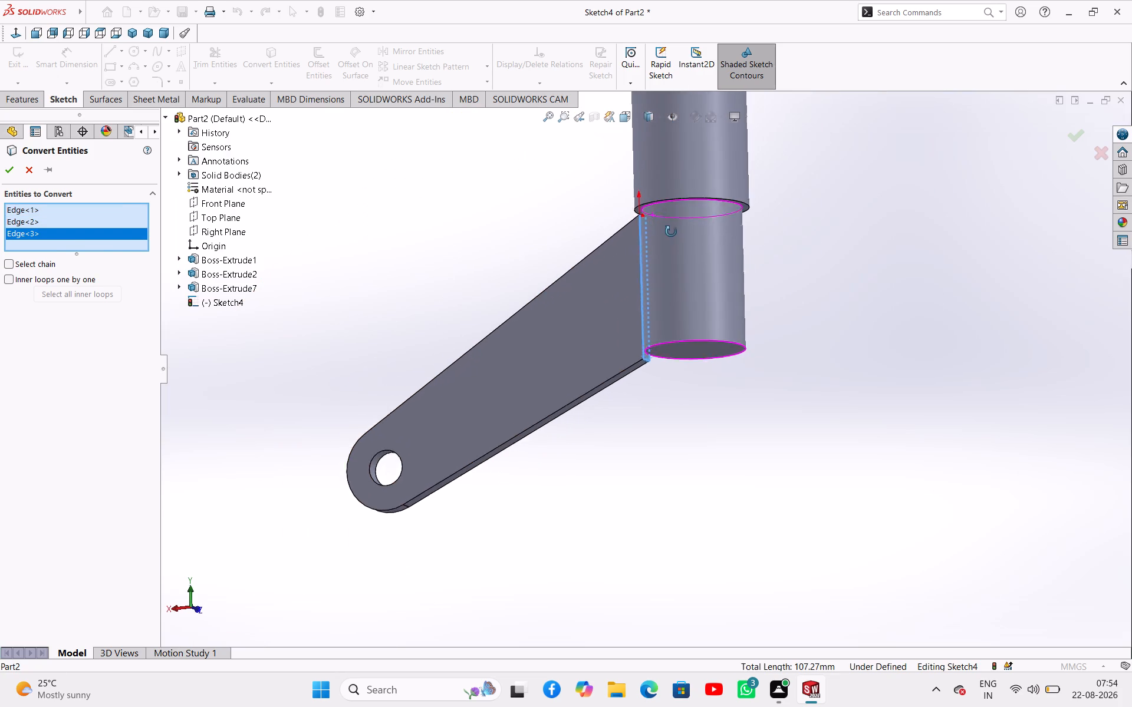
{"action": "middle_click_drag", "start_coordinate": [671, 232], "coordinate": [718, 258]}
{"action": "scroll", "coordinate": [574, 191], "scroll_direction": "down", "scroll_amount": 2}
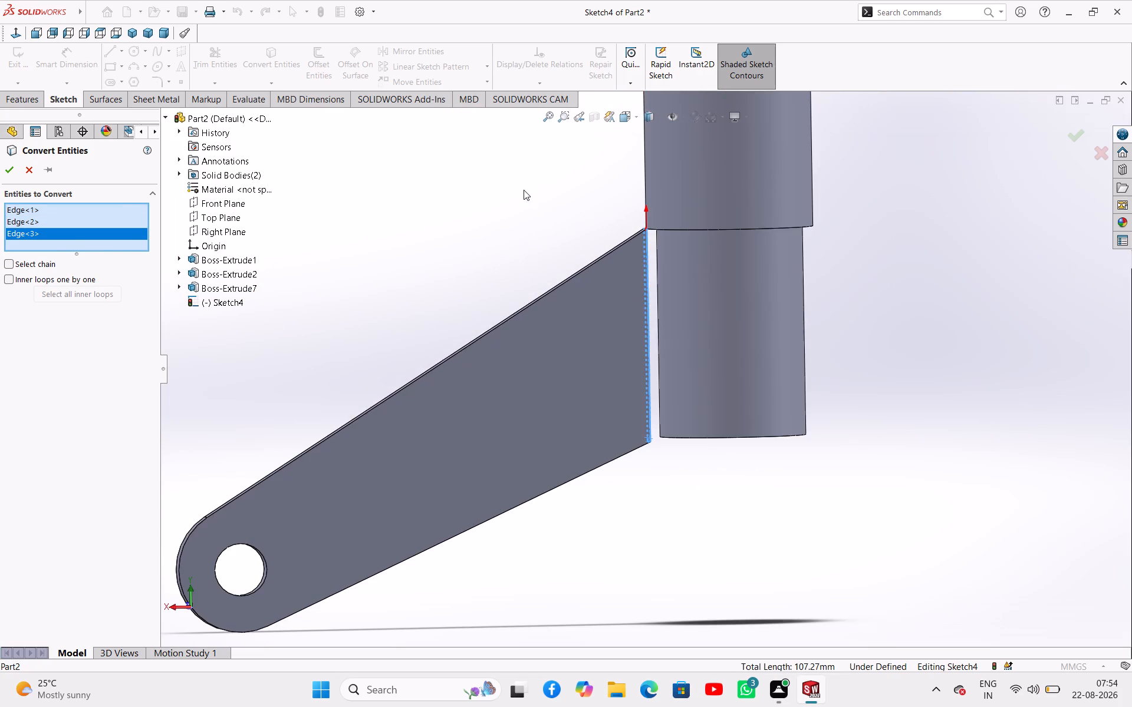
{"action": "middle_click_drag", "start_coordinate": [524, 190], "coordinate": [647, 305]}
{"action": "scroll", "coordinate": [570, 183], "scroll_direction": "down", "scroll_amount": 3}
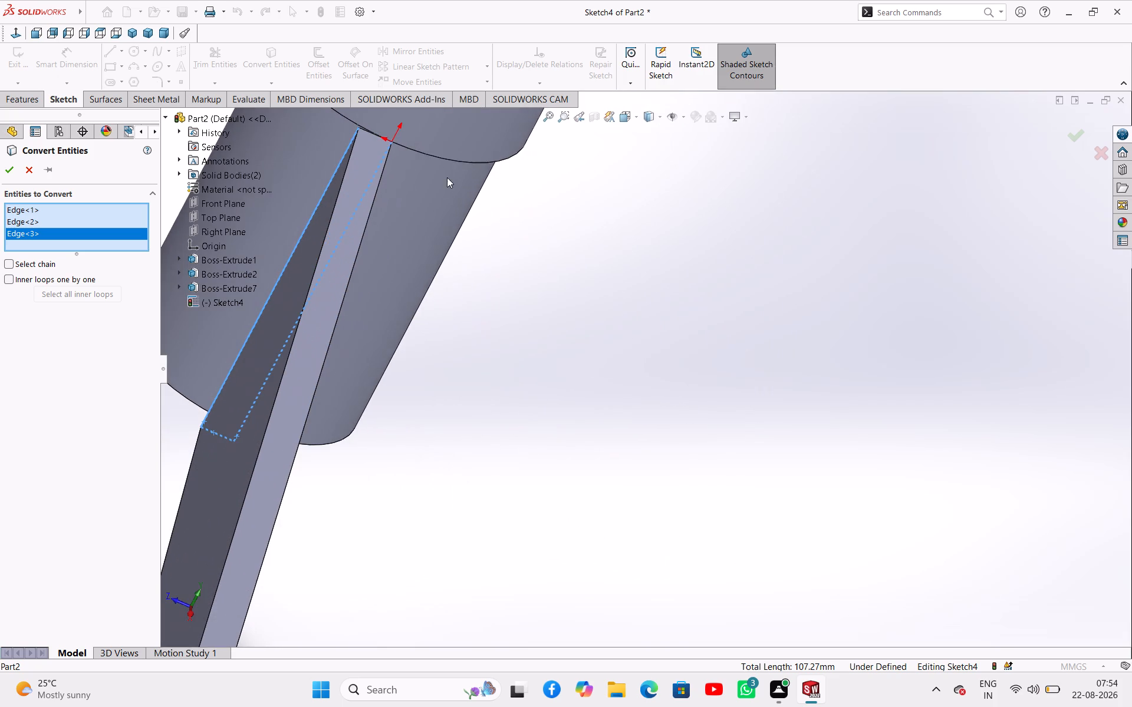
{"action": "middle_click_drag", "start_coordinate": [430, 150], "coordinate": [401, 302]}
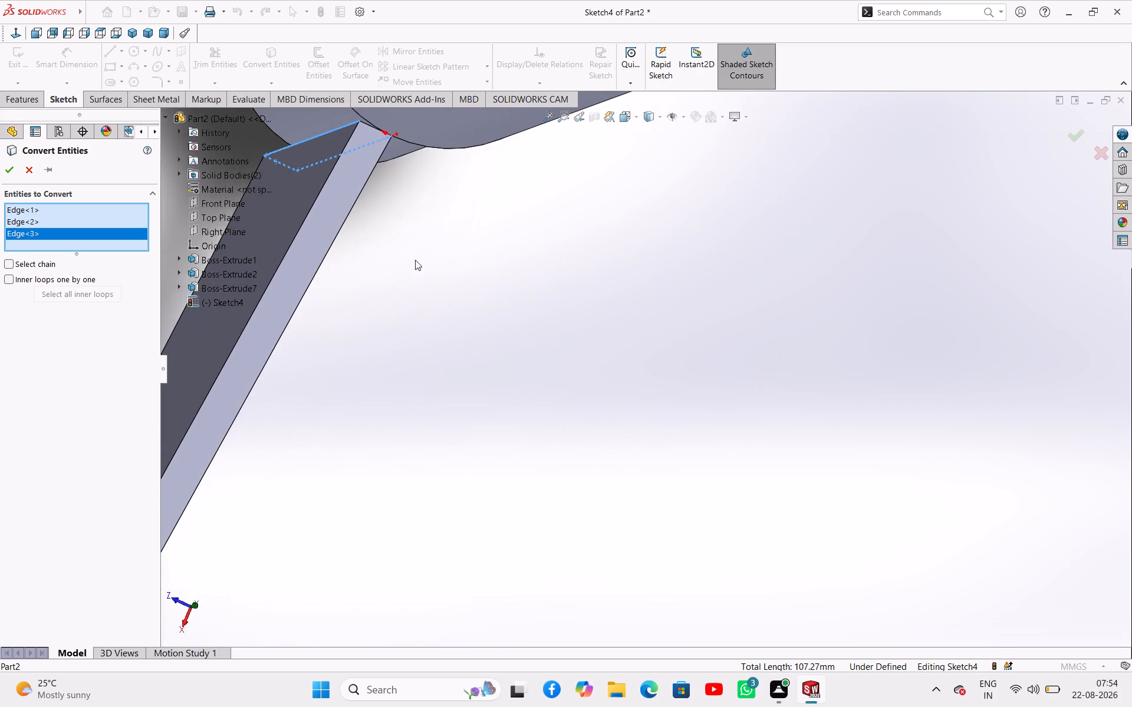
{"action": "scroll", "coordinate": [381, 131], "scroll_direction": "down", "scroll_amount": 7}
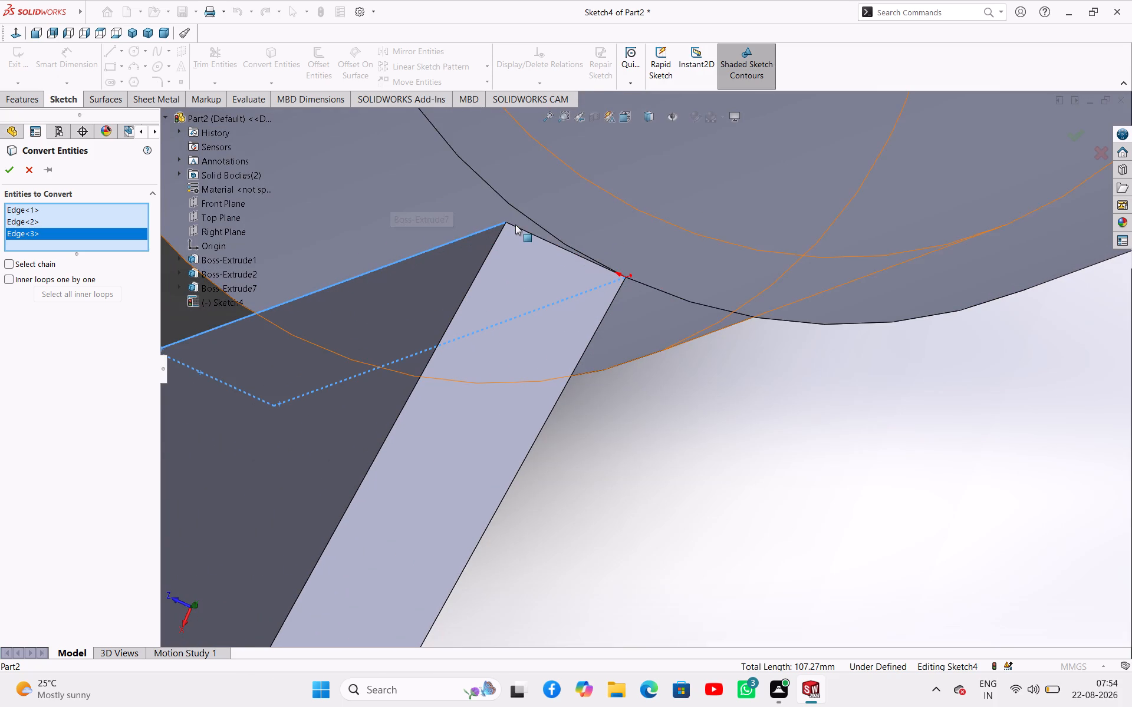
{"action": "left_click", "coordinate": [518, 228]}
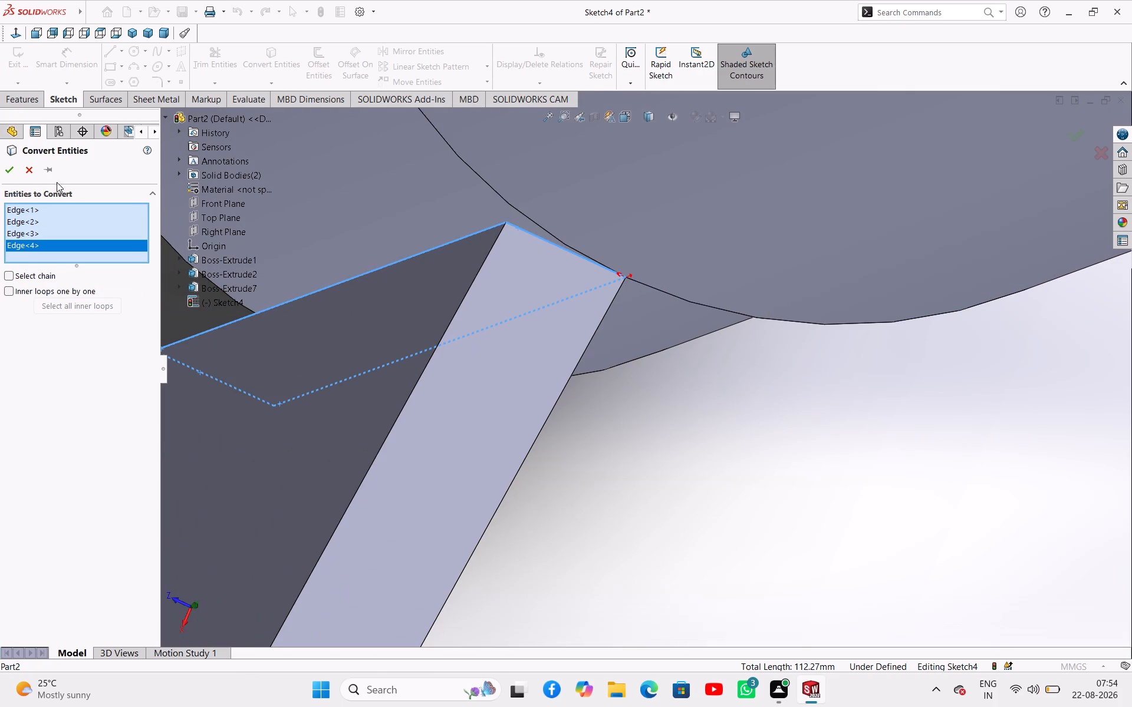
{"action": "left_click", "coordinate": [14, 170]}
{"action": "left_click", "coordinate": [17, 61]}
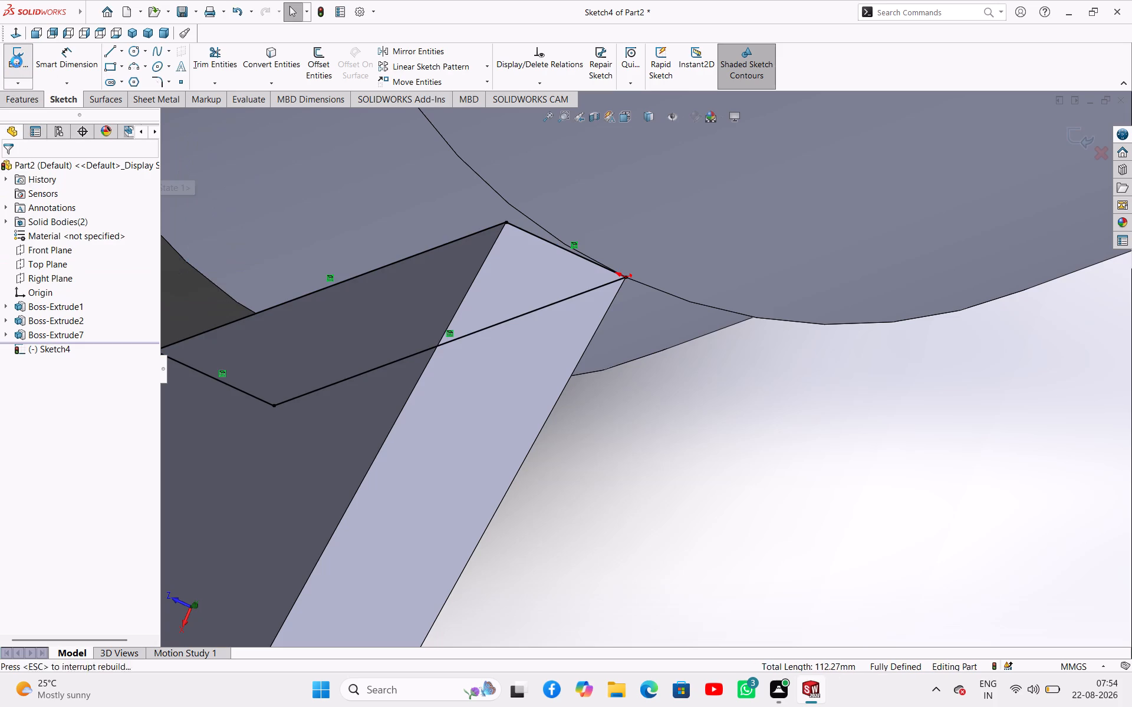
Extrude the converted rectangle Up To Surface, ending on the smaller cylinder's side face, with the result merged.
{"action": "left_click", "coordinate": [22, 78]}
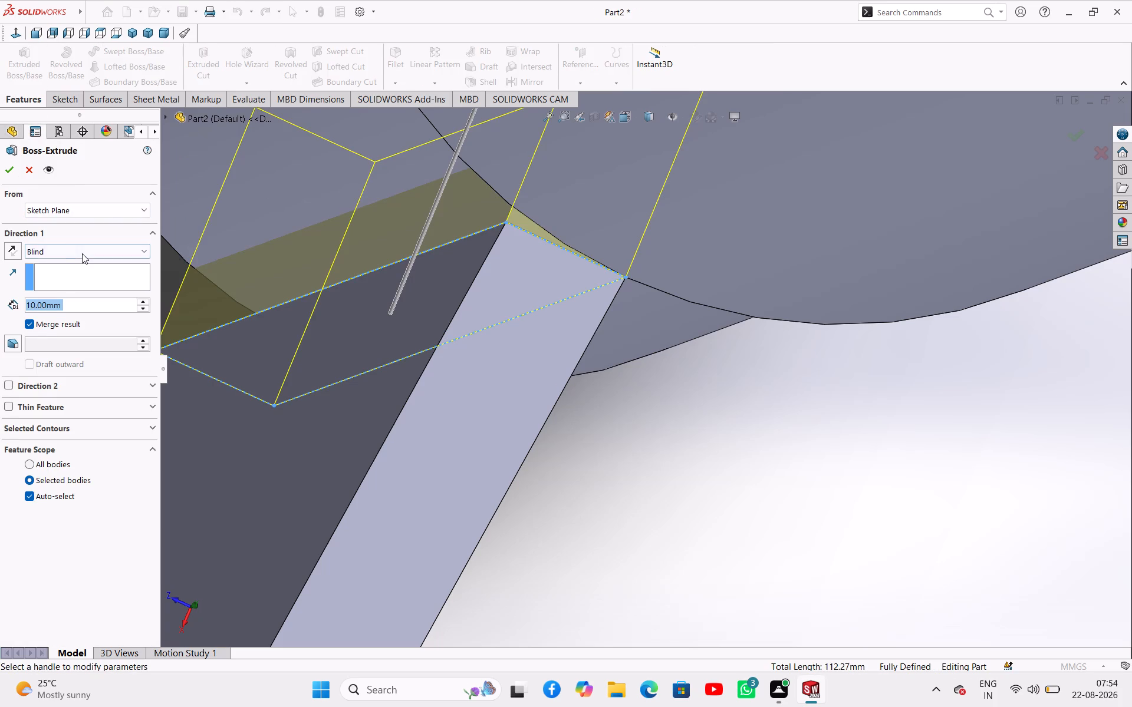
{"action": "left_click", "coordinate": [83, 253]}
{"action": "left_click", "coordinate": [84, 306]}
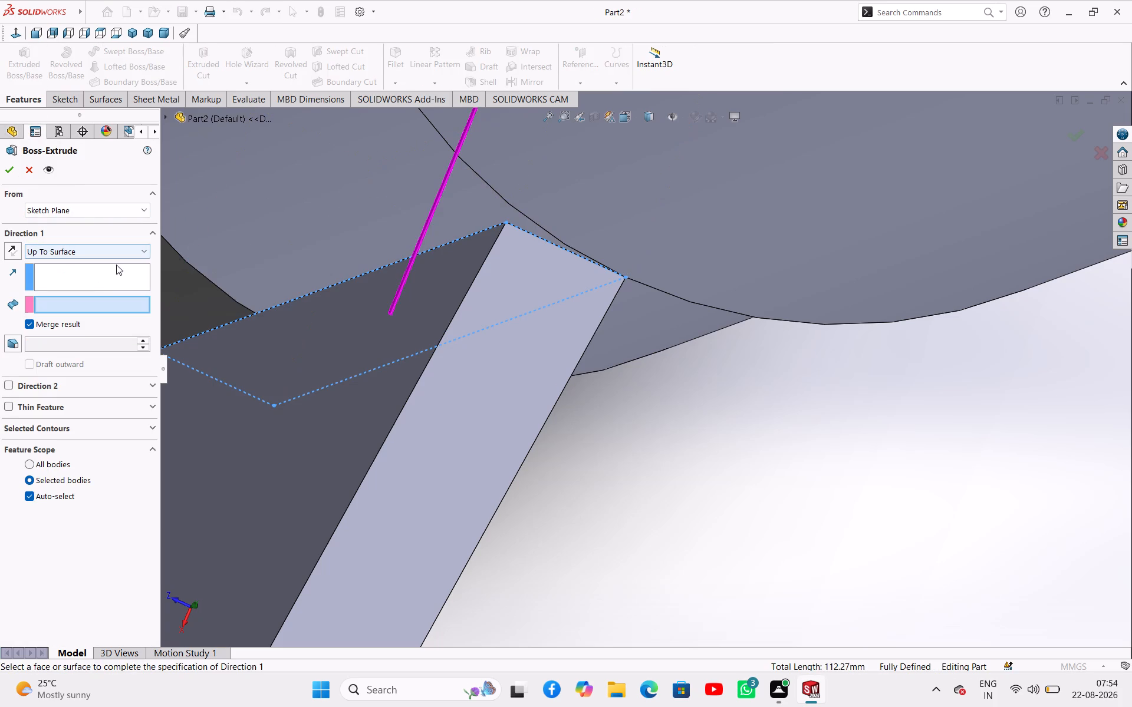
{"action": "left_click", "coordinate": [292, 182]}
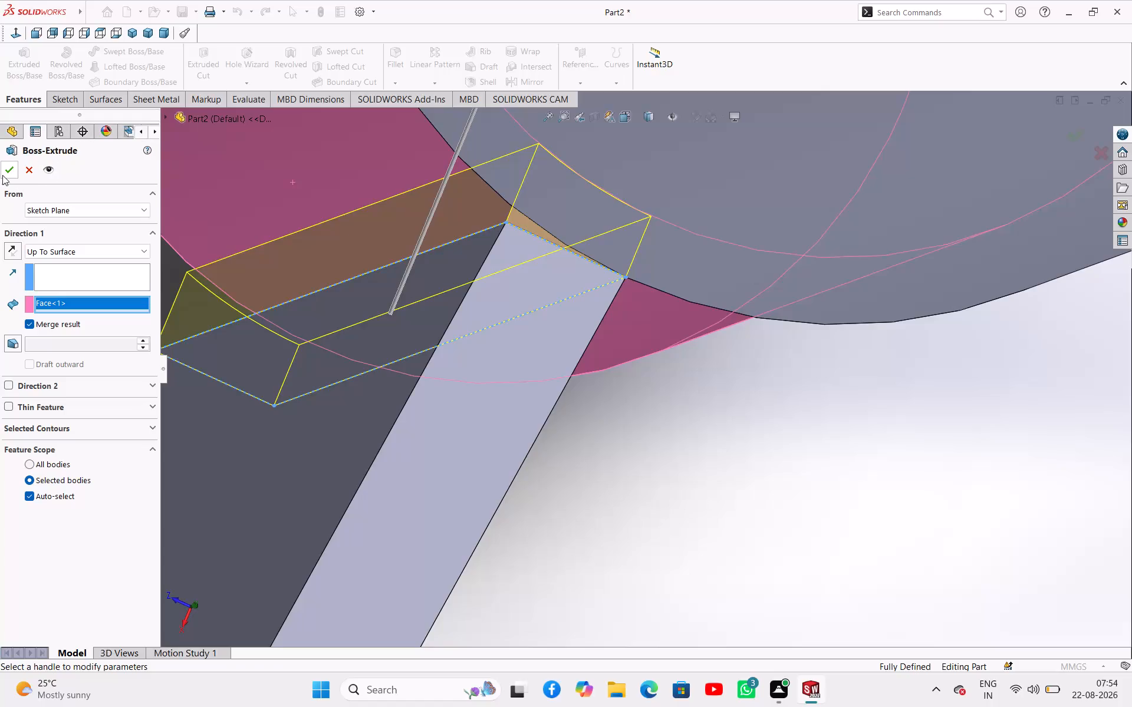
{"action": "left_click", "coordinate": [2, 173]}
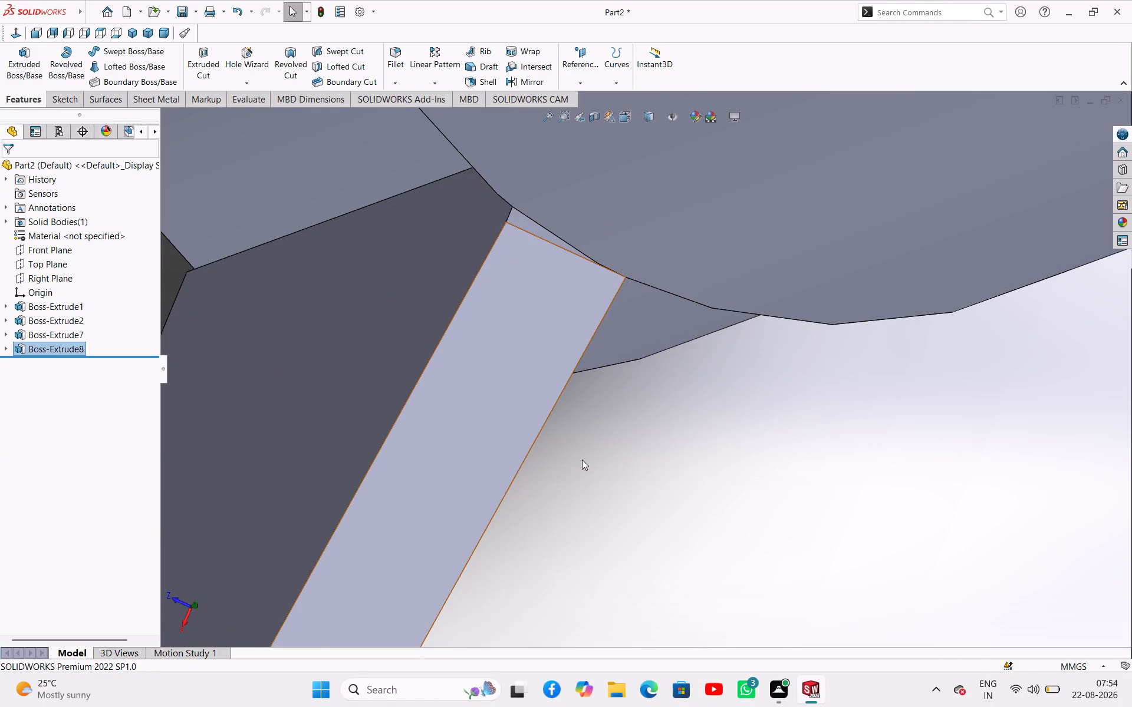
{"action": "left_click", "coordinate": [582, 460]}
{"action": "middle_click_drag", "start_coordinate": [598, 460], "coordinate": [560, 427]}
{"action": "scroll", "coordinate": [575, 439], "scroll_direction": "up", "scroll_amount": 7}
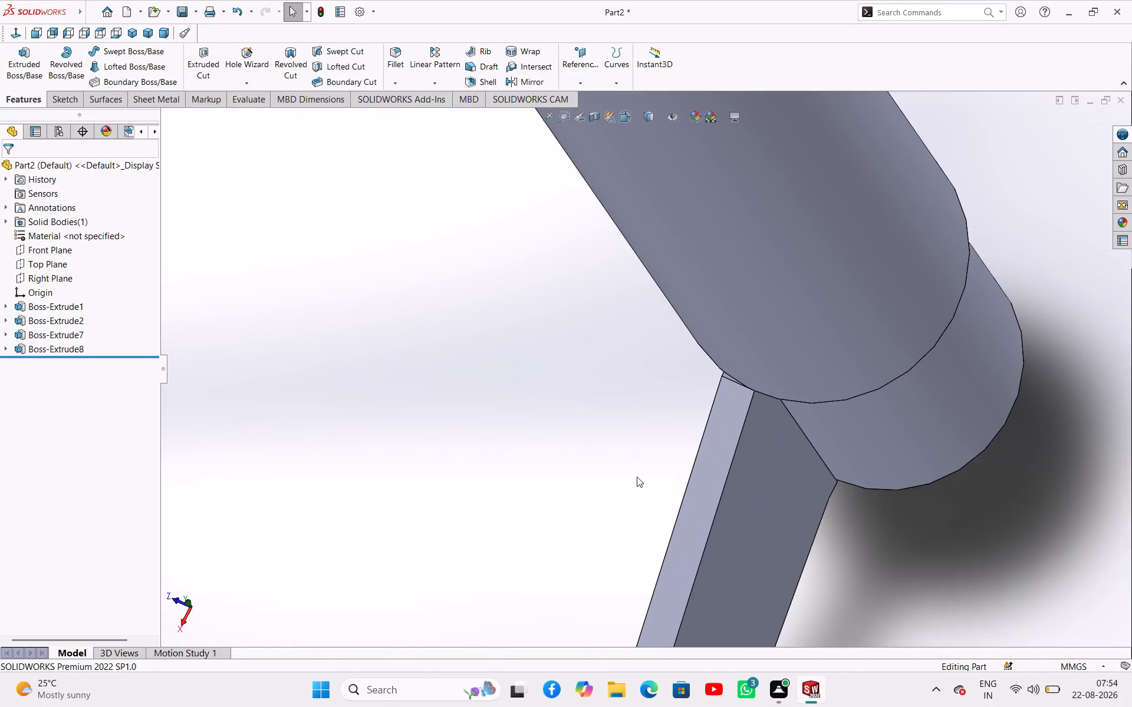
{"action": "scroll", "coordinate": [637, 477], "scroll_direction": "up", "scroll_amount": 4}
{"action": "middle_click_drag", "start_coordinate": [669, 485], "coordinate": [725, 381]}
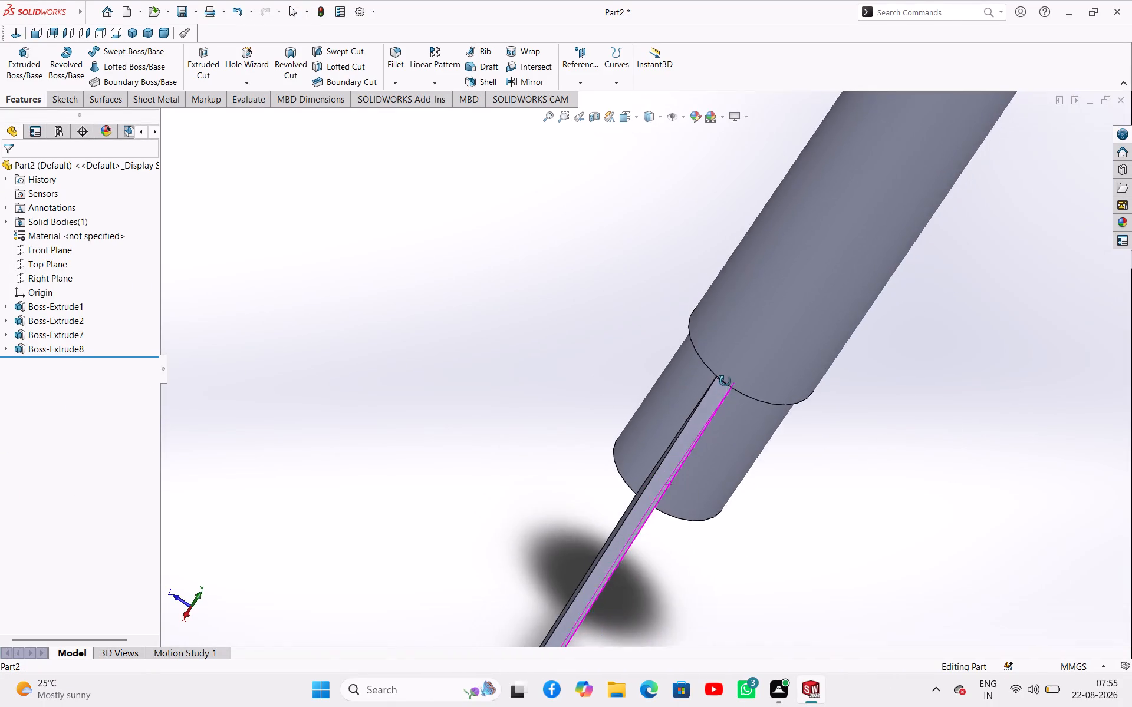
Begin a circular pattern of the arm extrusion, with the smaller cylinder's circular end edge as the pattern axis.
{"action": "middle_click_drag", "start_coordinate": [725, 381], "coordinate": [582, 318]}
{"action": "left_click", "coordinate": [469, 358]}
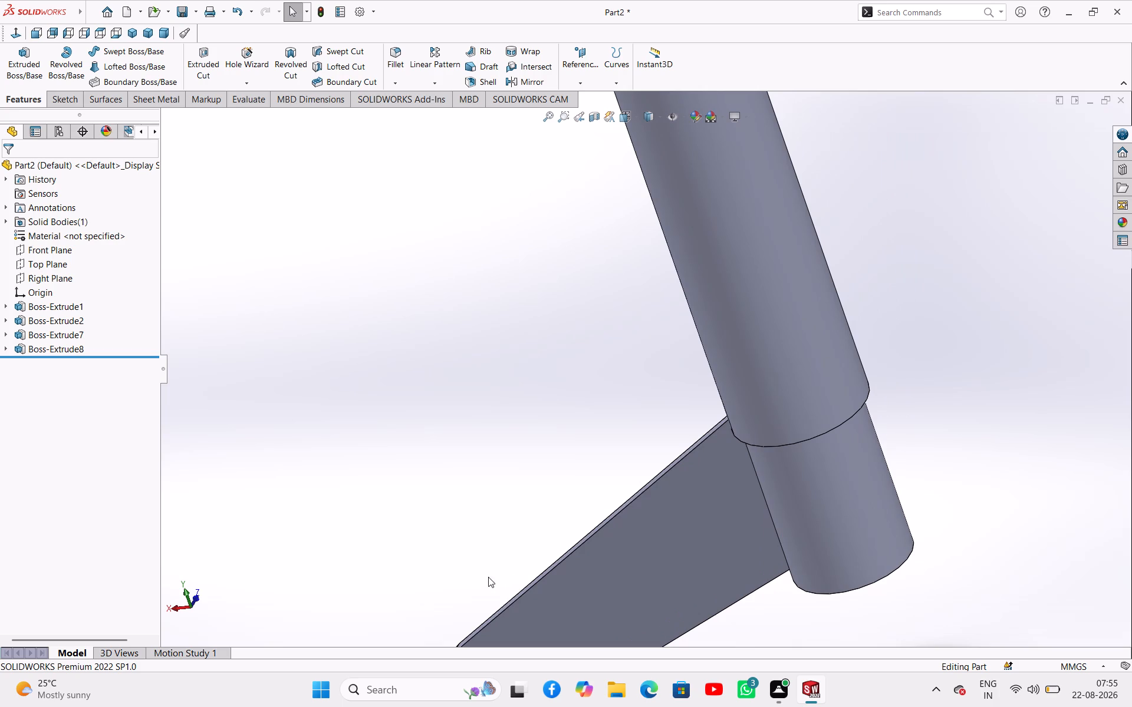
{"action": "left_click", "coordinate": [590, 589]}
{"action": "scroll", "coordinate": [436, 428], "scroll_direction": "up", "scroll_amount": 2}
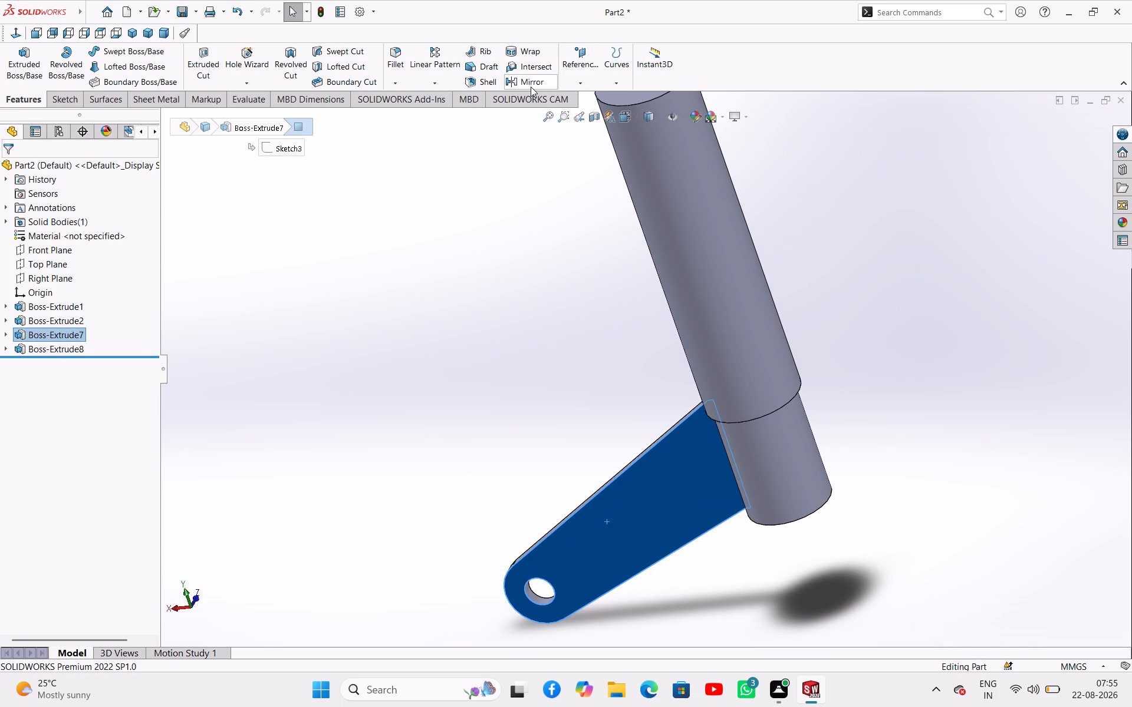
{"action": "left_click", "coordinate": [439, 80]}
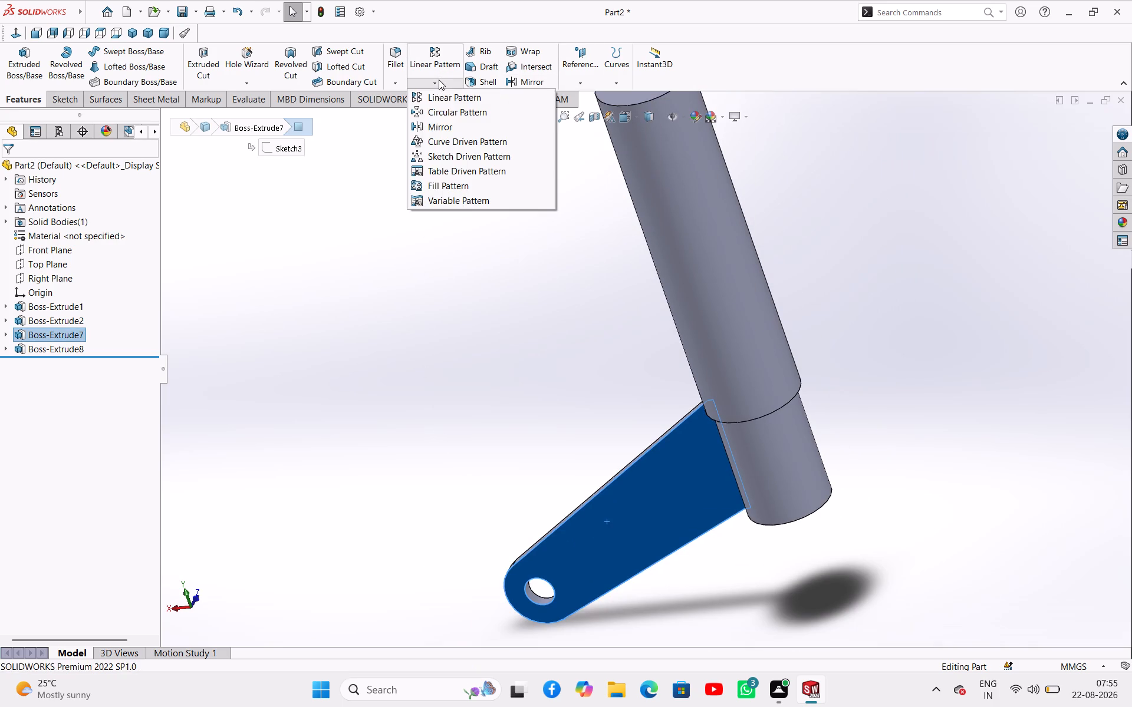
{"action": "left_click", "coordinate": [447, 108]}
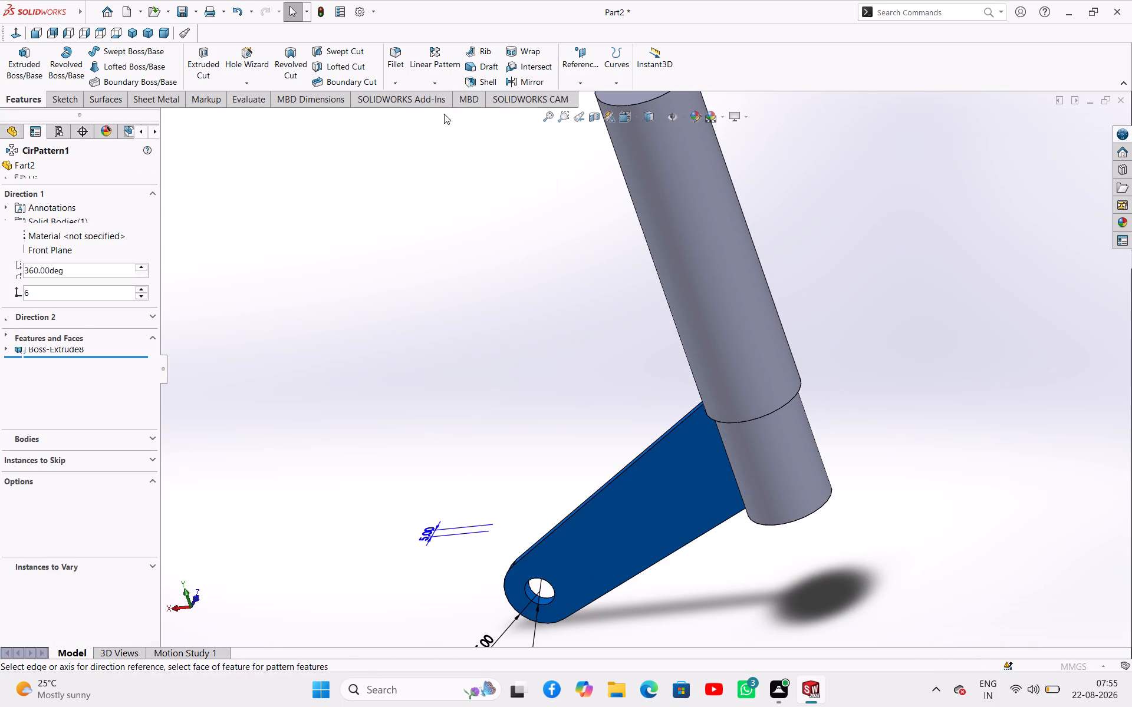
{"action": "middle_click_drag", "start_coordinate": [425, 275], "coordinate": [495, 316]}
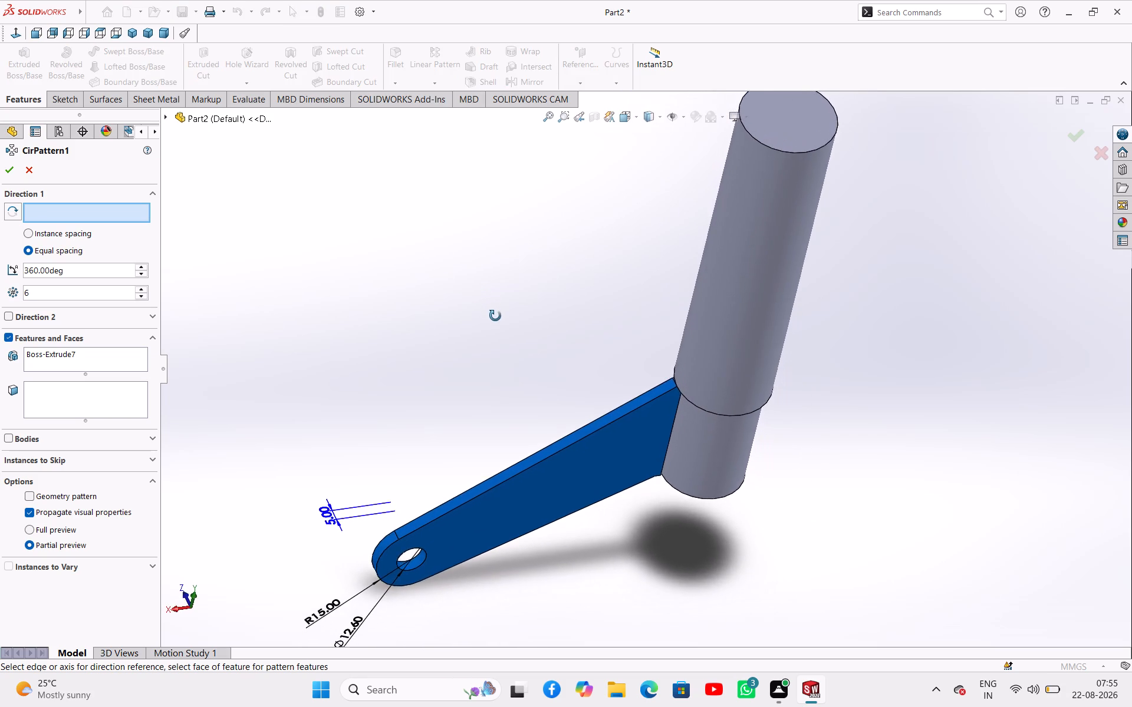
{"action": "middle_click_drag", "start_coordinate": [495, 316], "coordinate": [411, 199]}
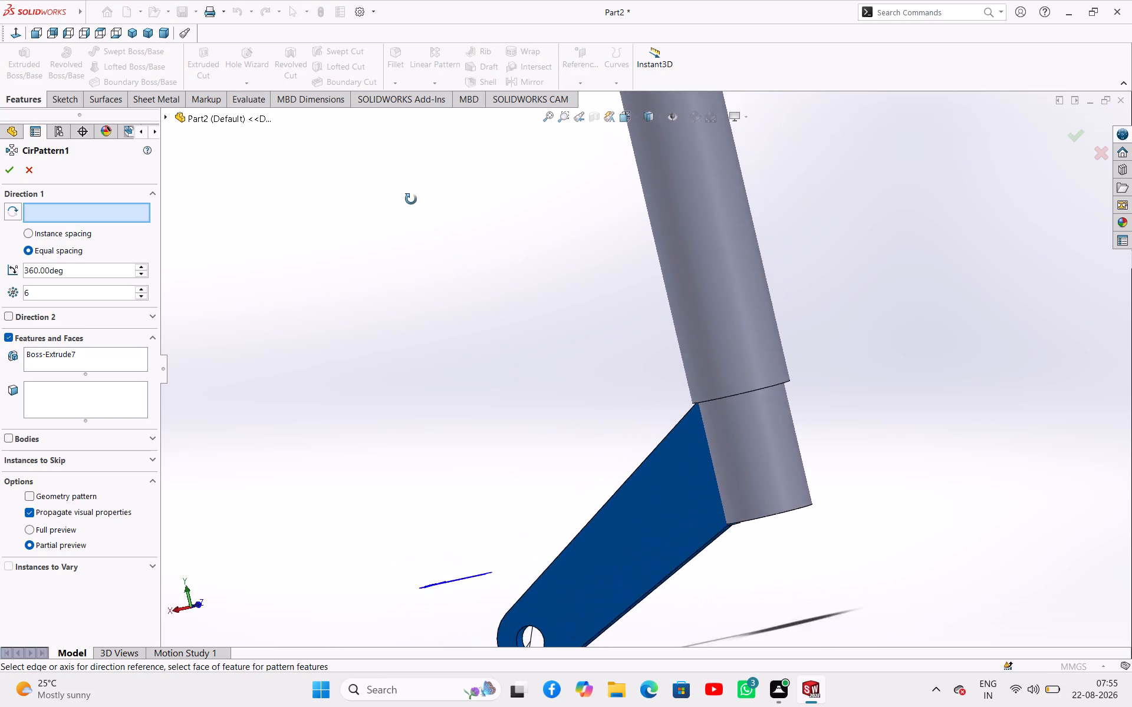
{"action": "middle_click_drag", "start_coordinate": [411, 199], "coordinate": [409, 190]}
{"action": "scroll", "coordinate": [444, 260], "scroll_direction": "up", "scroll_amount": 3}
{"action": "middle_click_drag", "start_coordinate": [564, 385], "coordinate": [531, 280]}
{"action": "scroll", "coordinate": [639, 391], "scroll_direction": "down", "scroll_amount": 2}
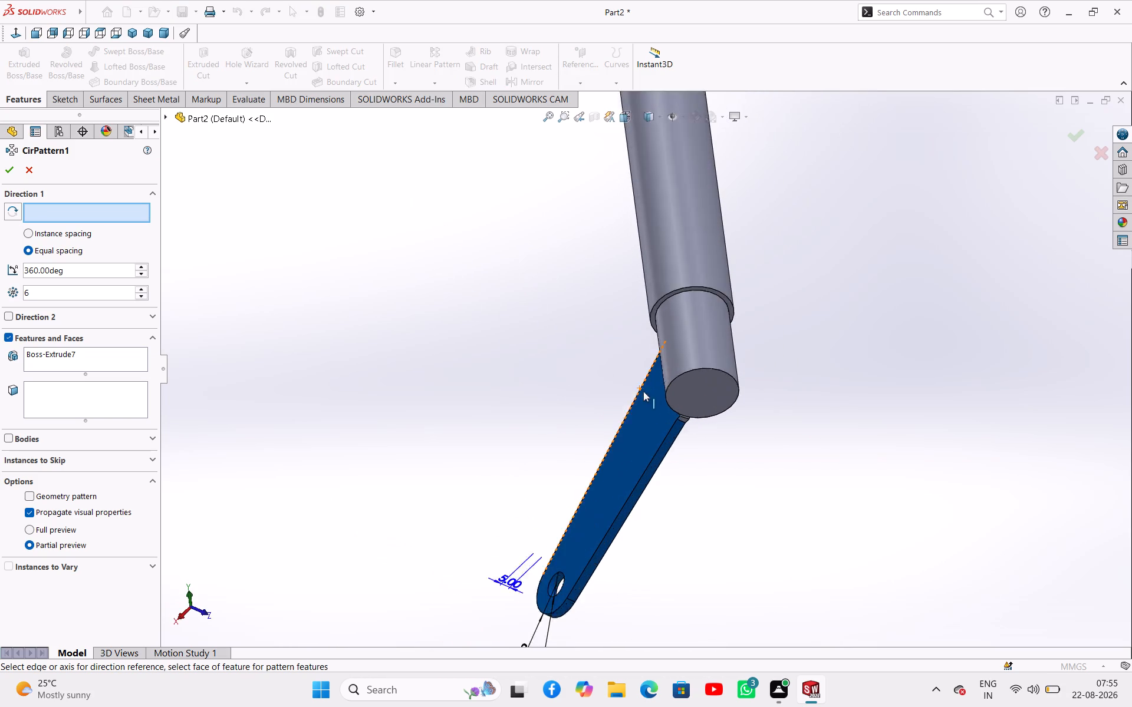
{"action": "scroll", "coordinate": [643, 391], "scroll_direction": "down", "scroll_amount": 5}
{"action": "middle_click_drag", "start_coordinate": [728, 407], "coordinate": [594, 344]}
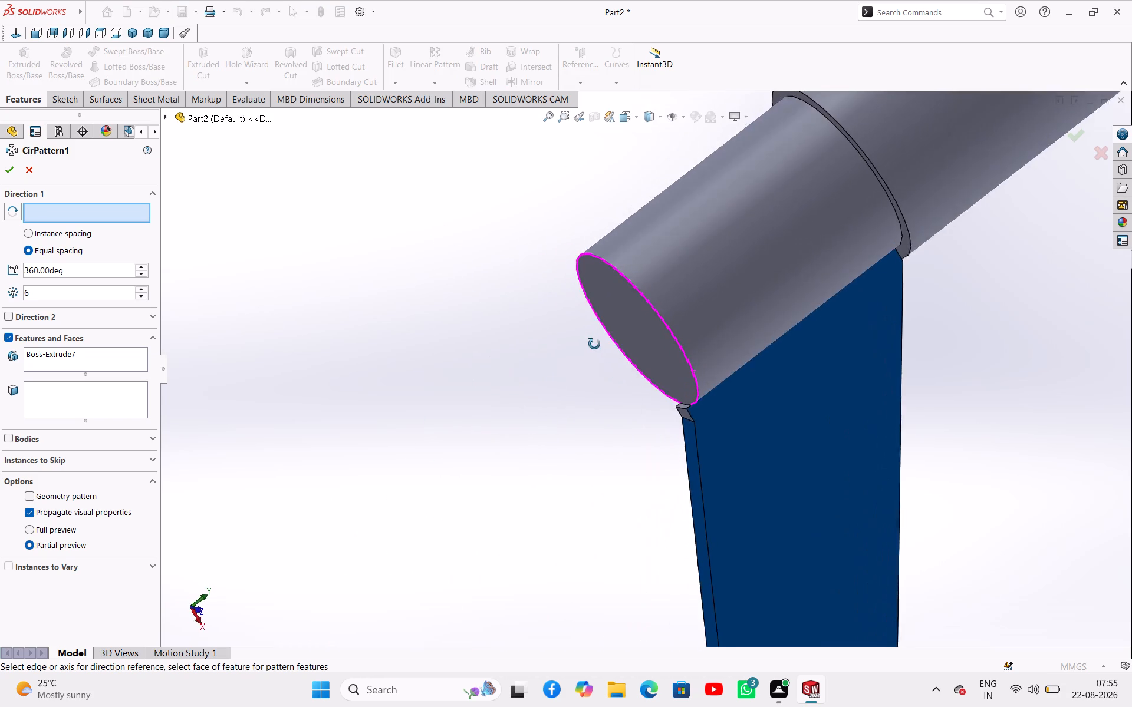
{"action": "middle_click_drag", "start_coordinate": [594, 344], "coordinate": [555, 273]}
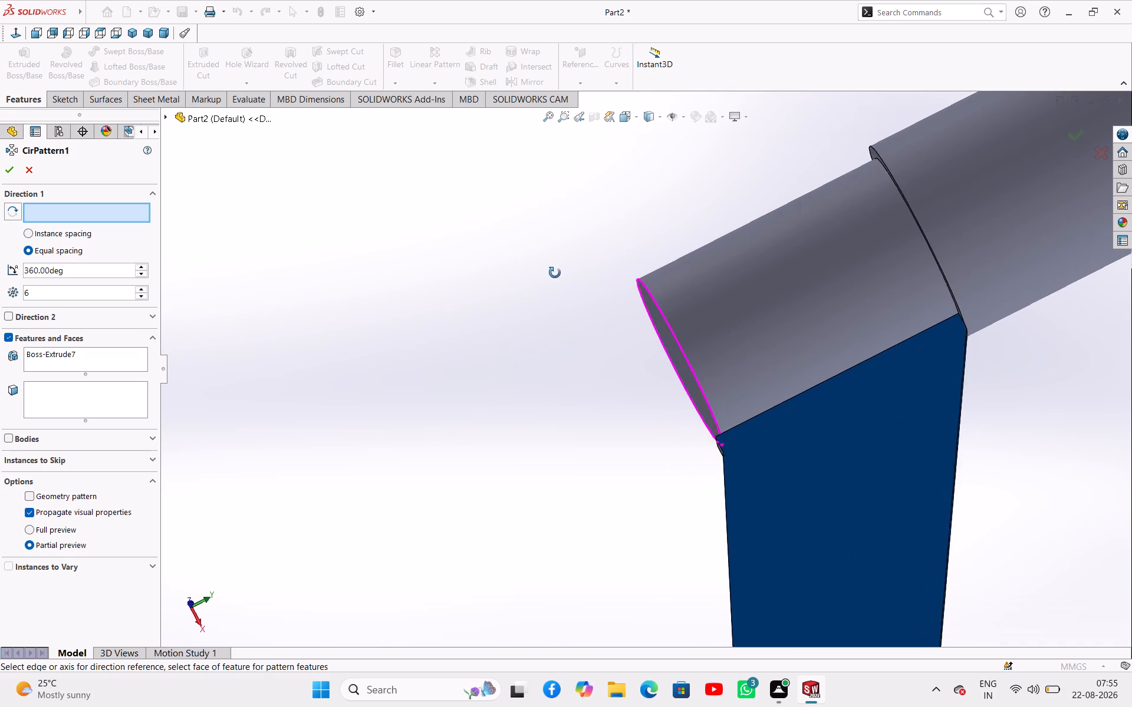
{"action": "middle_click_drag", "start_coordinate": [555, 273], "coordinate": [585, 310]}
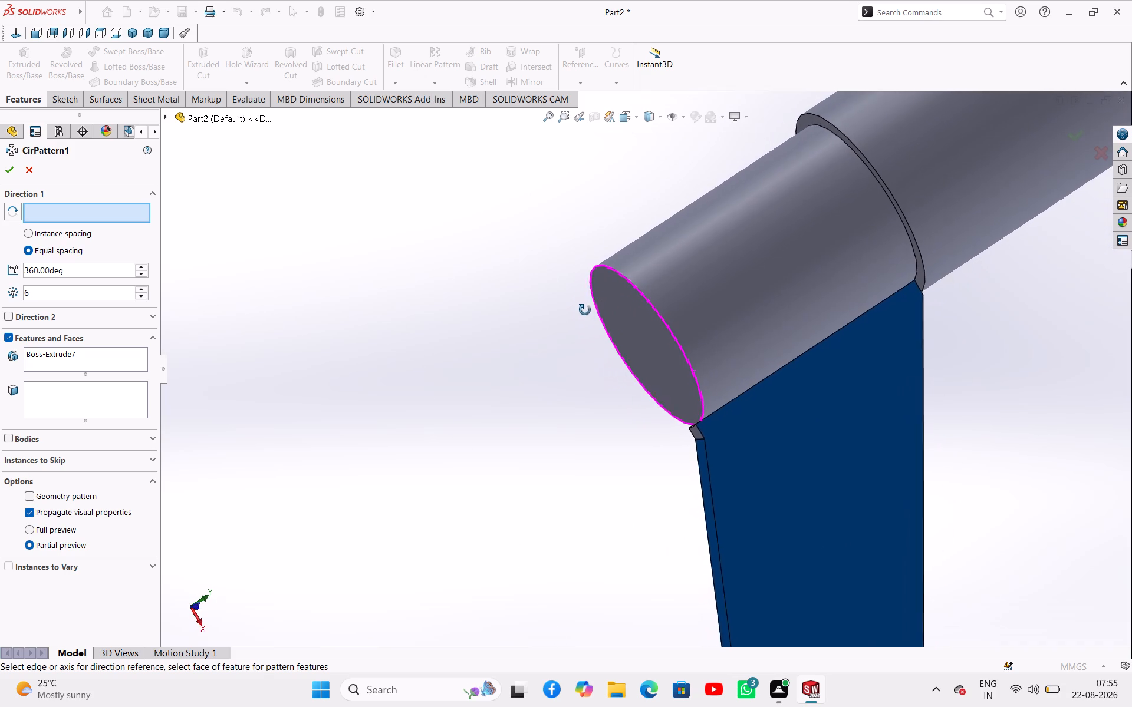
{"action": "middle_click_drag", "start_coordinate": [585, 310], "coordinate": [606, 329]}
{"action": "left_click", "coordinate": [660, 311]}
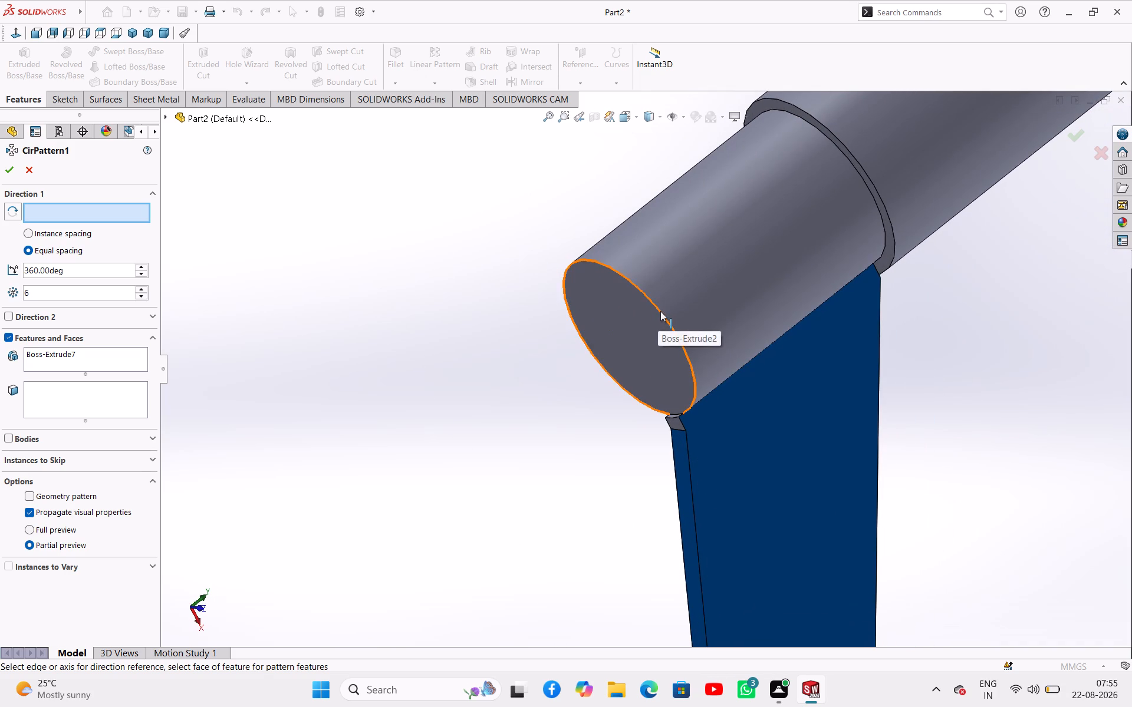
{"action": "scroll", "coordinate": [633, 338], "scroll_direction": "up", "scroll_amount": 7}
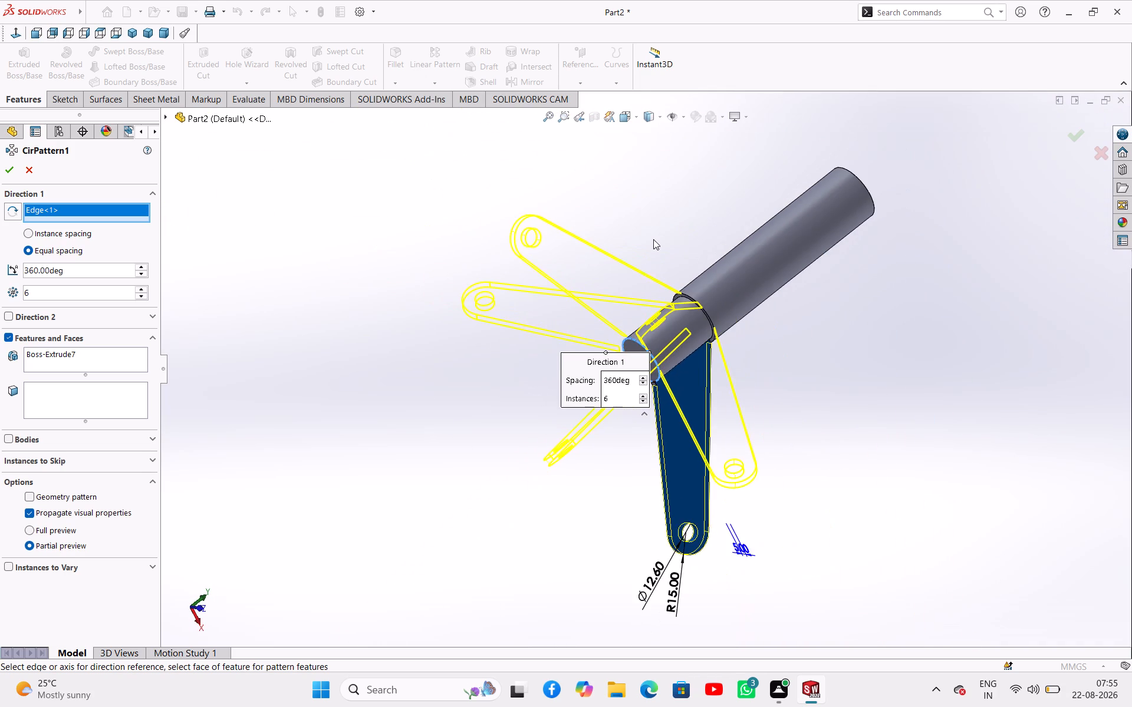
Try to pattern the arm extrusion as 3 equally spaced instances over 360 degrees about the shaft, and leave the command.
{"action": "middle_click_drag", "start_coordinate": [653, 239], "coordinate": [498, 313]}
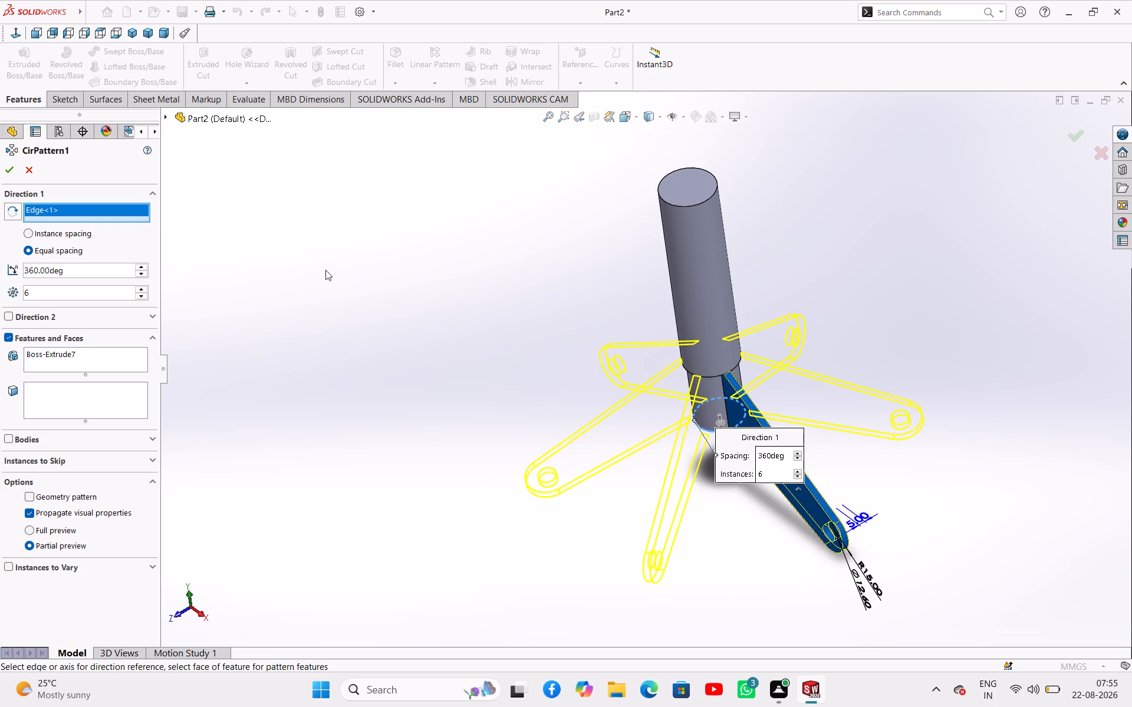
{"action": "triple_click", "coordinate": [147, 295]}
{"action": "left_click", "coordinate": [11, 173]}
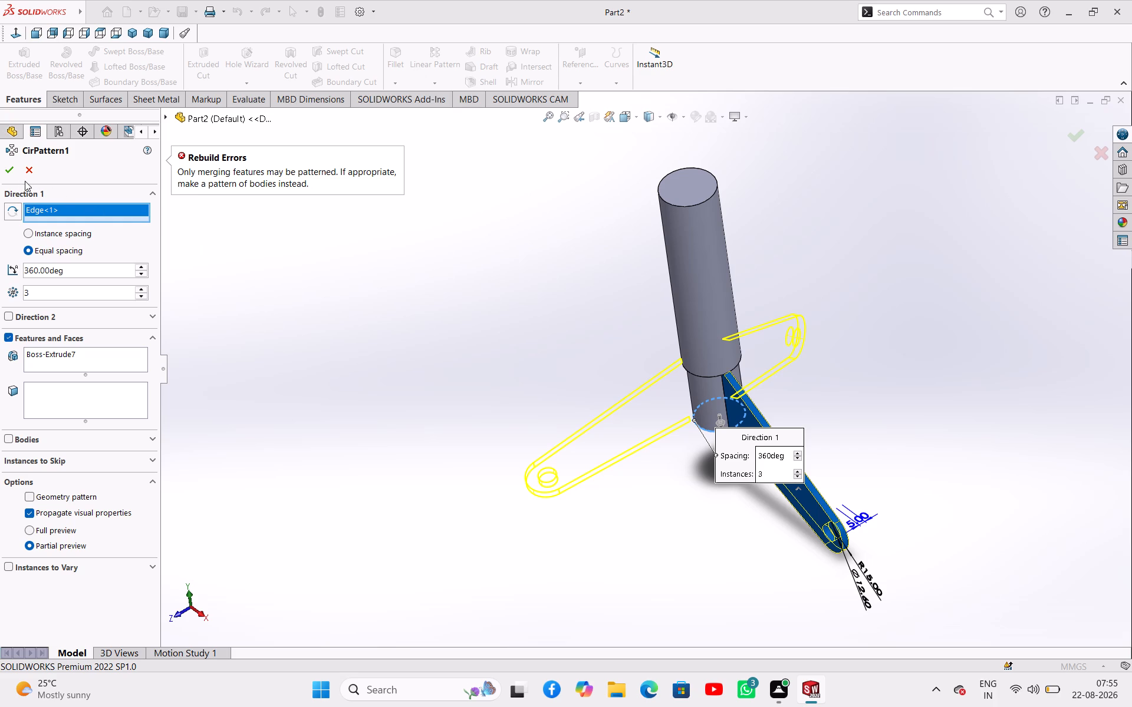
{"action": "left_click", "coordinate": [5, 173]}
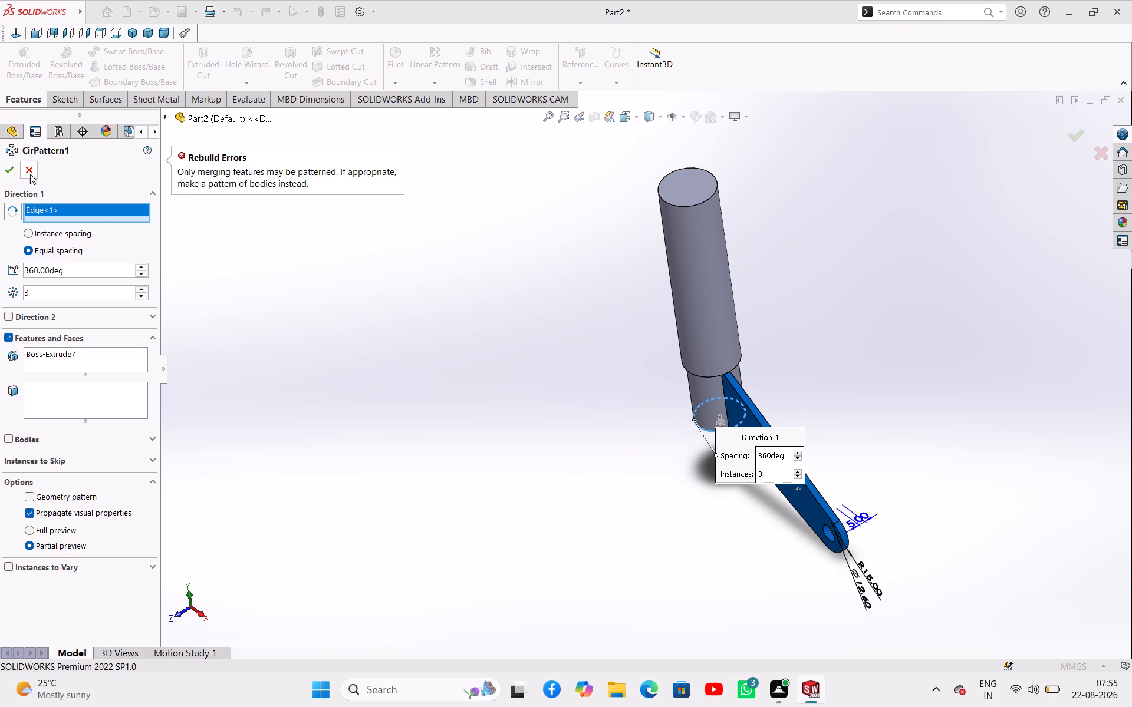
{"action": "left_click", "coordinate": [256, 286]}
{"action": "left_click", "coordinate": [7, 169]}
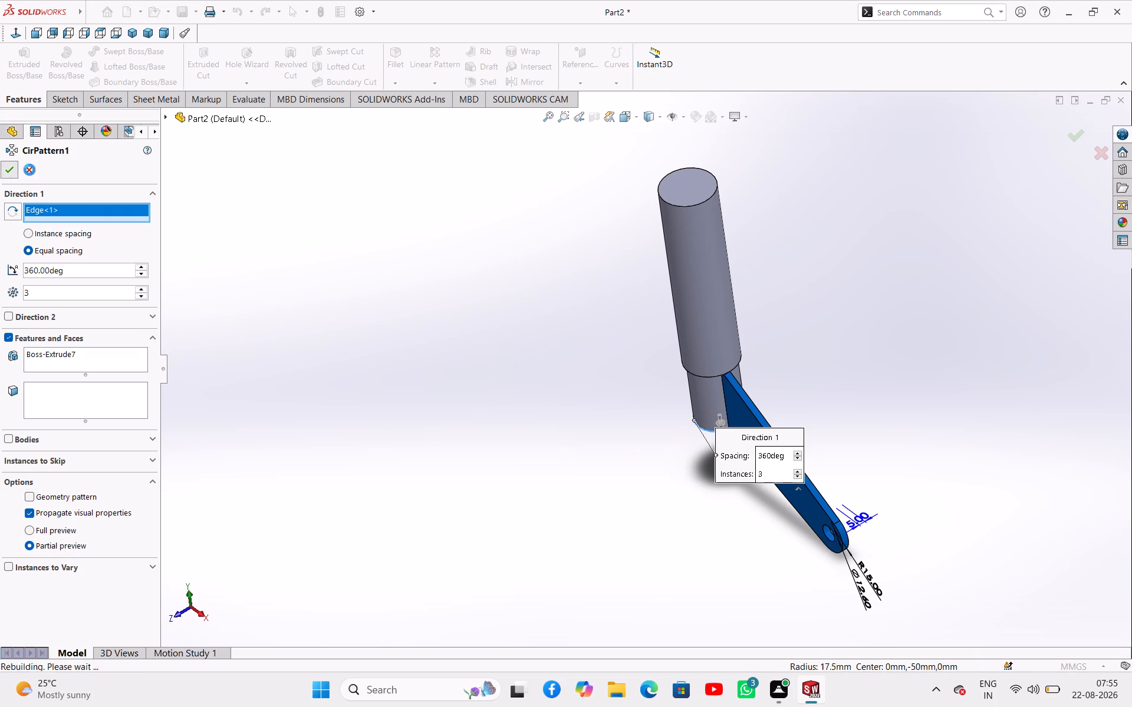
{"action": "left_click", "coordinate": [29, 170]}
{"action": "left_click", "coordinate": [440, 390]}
Examine the arm's lower inner corner where it meets the smaller cylinder's end, including in front view, and the joining extrusion's sketch.
{"action": "middle_click_drag", "start_coordinate": [625, 424], "coordinate": [631, 424]}
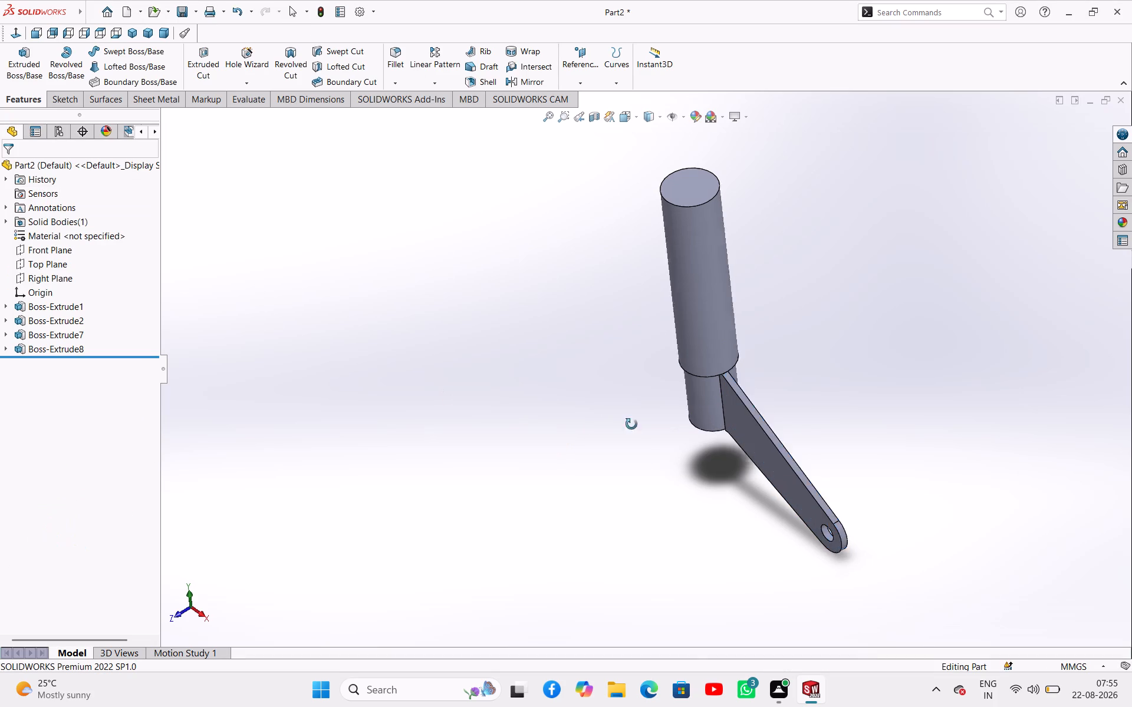
{"action": "middle_click_drag", "start_coordinate": [631, 424], "coordinate": [736, 288]}
{"action": "scroll", "coordinate": [680, 443], "scroll_direction": "down", "scroll_amount": 9}
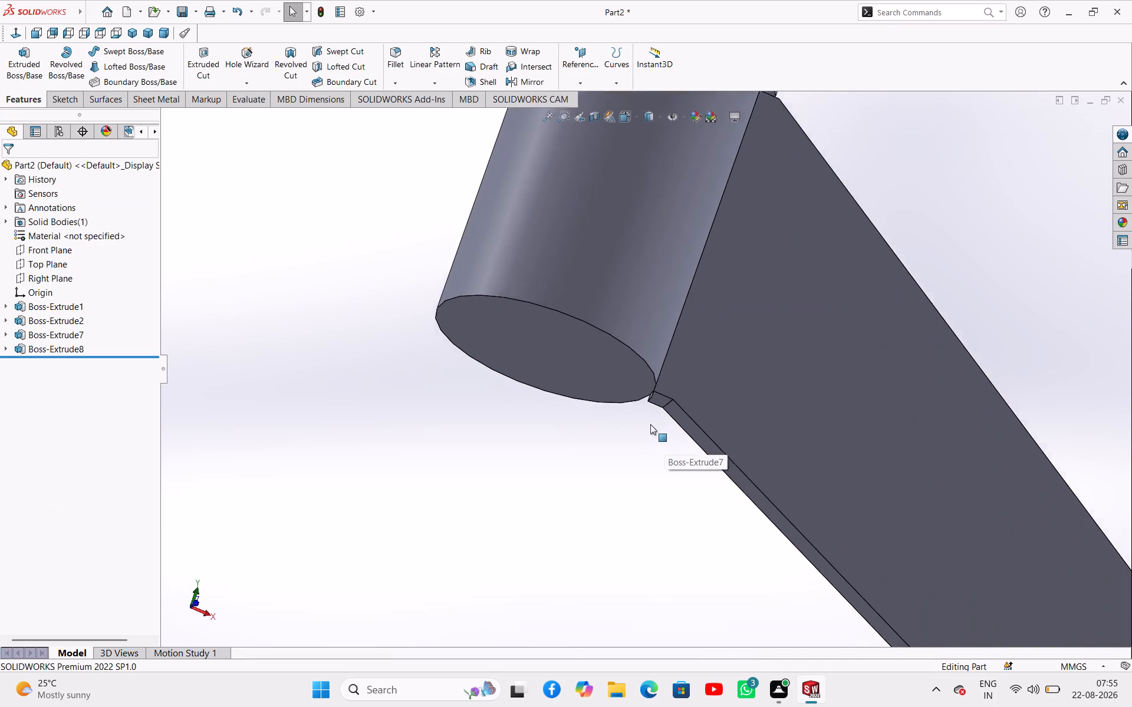
{"action": "scroll", "coordinate": [650, 424], "scroll_direction": "down", "scroll_amount": 7}
{"action": "scroll", "coordinate": [654, 392], "scroll_direction": "up", "scroll_amount": 4}
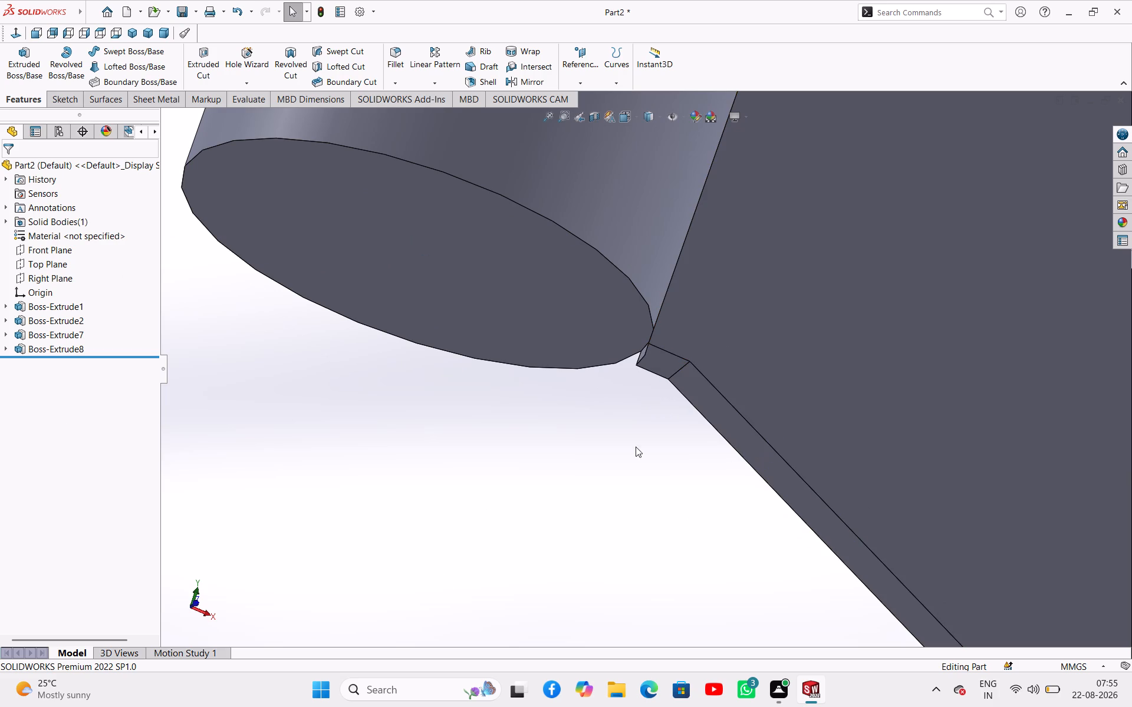
{"action": "left_click", "coordinate": [199, 603]}
{"action": "scroll", "coordinate": [568, 539], "scroll_direction": "up", "scroll_amount": 8}
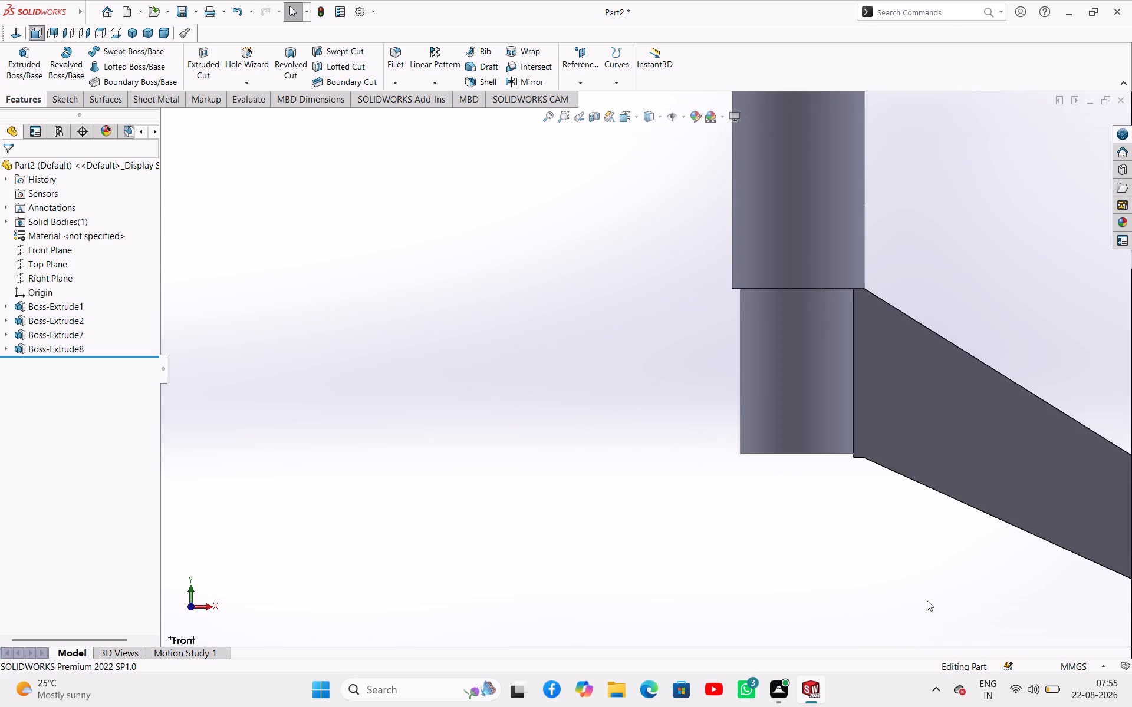
{"action": "scroll", "coordinate": [880, 417], "scroll_direction": "down", "scroll_amount": 9}
{"action": "scroll", "coordinate": [788, 495], "scroll_direction": "down", "scroll_amount": 2}
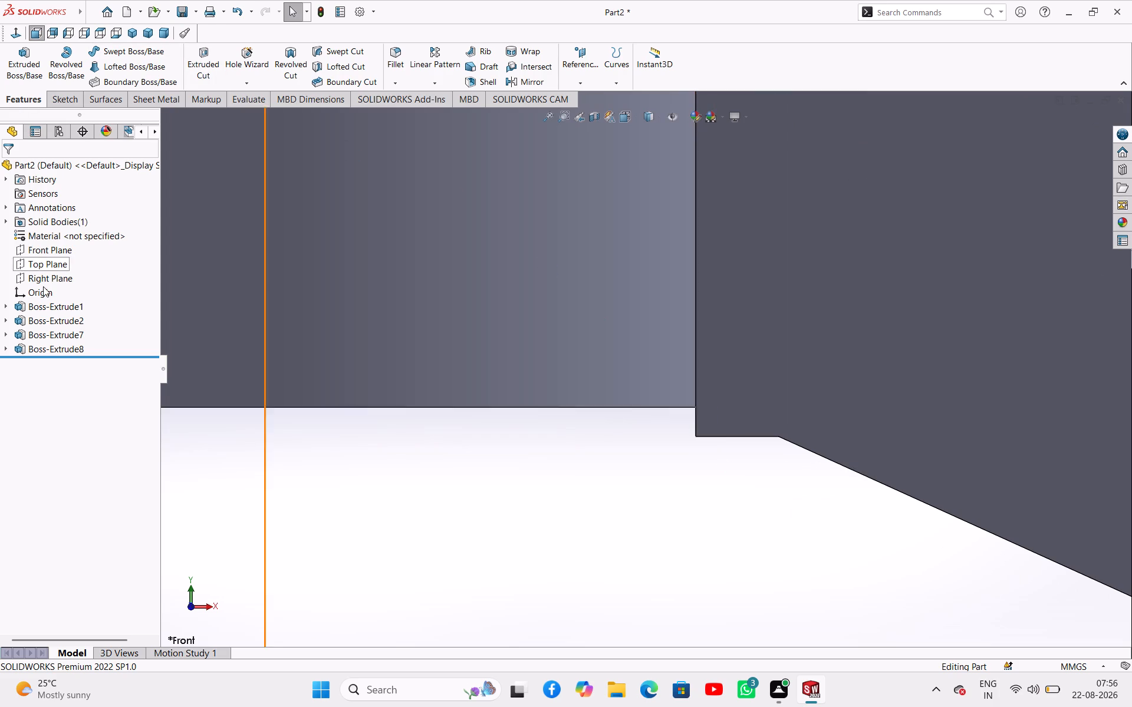
{"action": "left_click", "coordinate": [6, 346]}
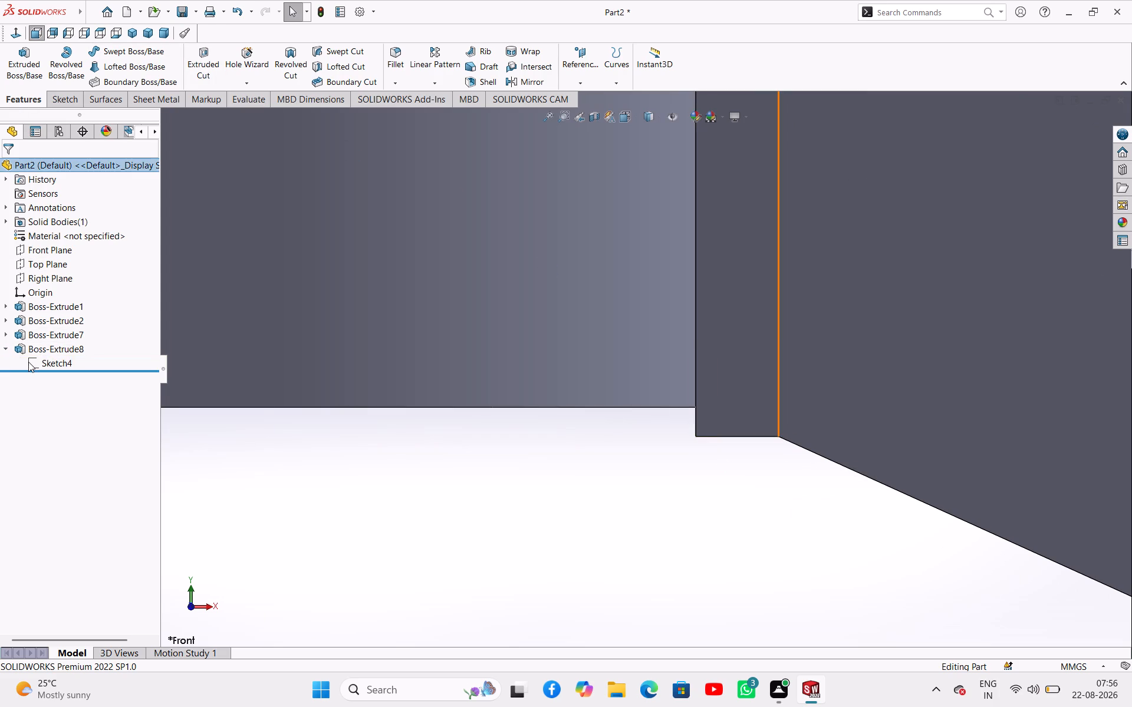
{"action": "left_click", "coordinate": [28, 362]}
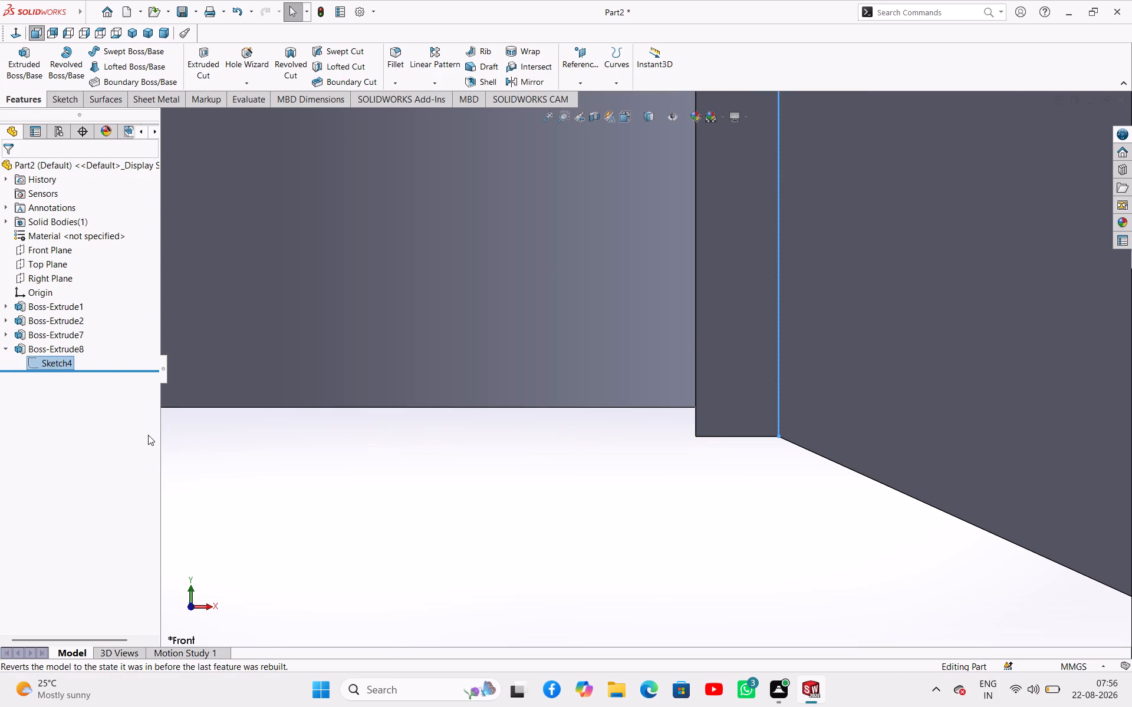
{"action": "left_click", "coordinate": [235, 470]}
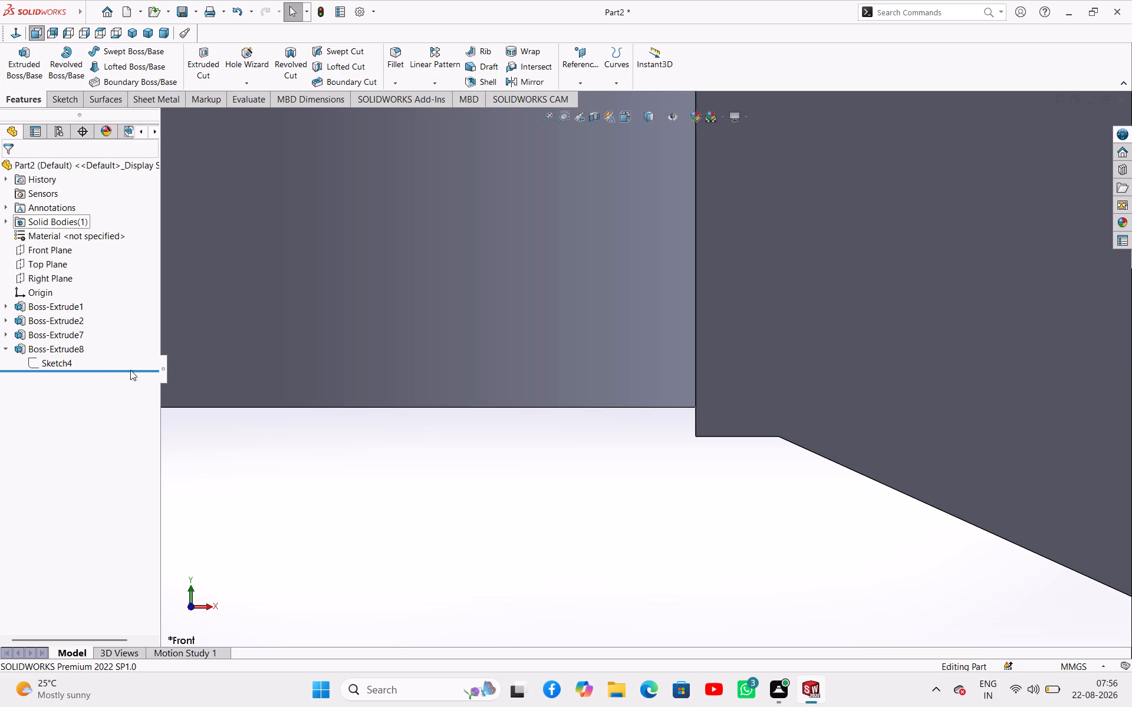
On the arm's flat side face, sketch a closed triangle with sides about 3.4 and 3.2 mm over the corner protruding below the smaller cylinder.
{"action": "left_click", "coordinate": [815, 419]}
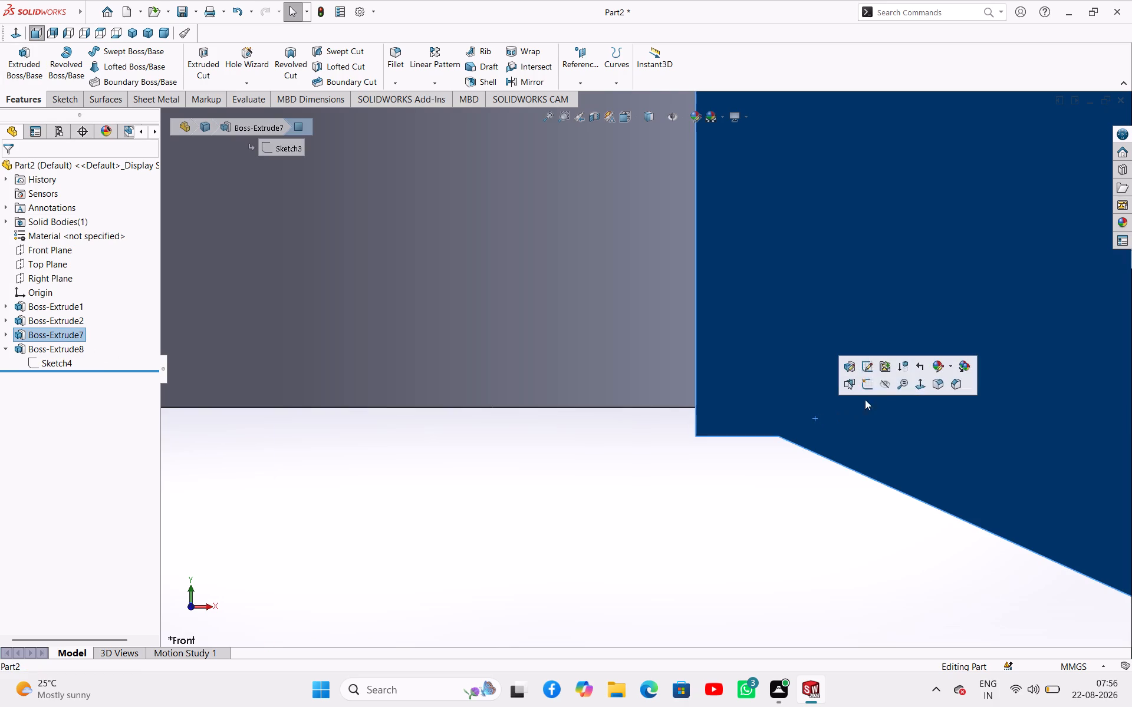
{"action": "left_click", "coordinate": [872, 385]}
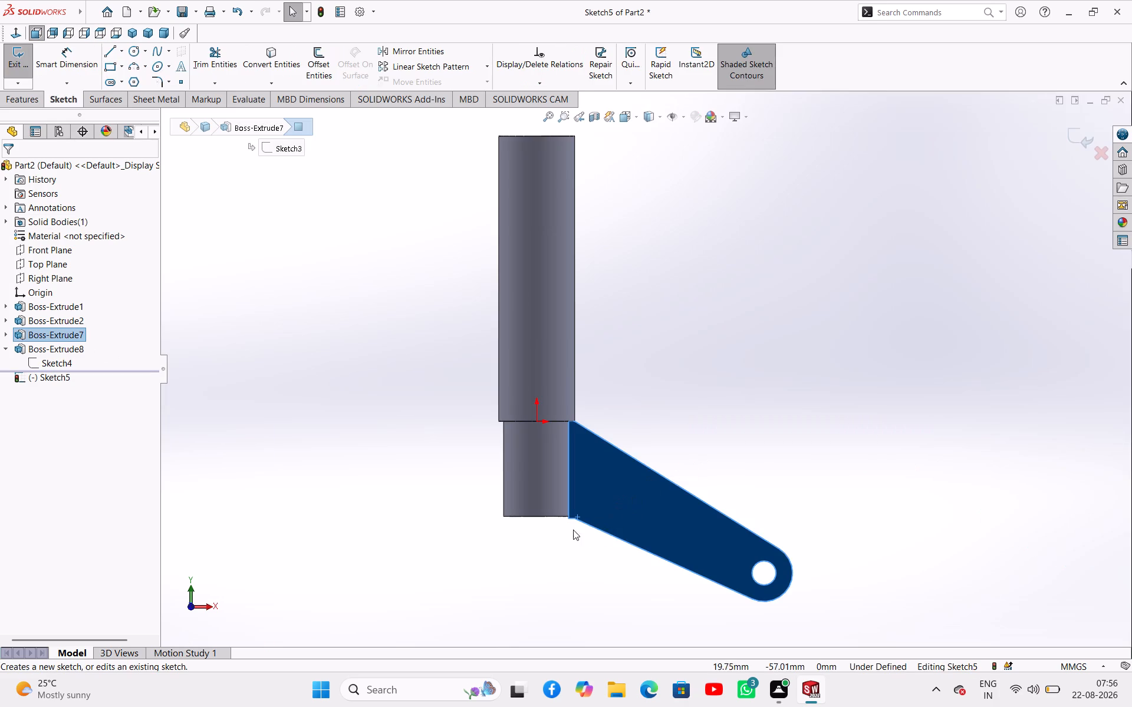
{"action": "scroll", "coordinate": [572, 530], "scroll_direction": "down", "scroll_amount": 4}
{"action": "left_click", "coordinate": [243, 246]}
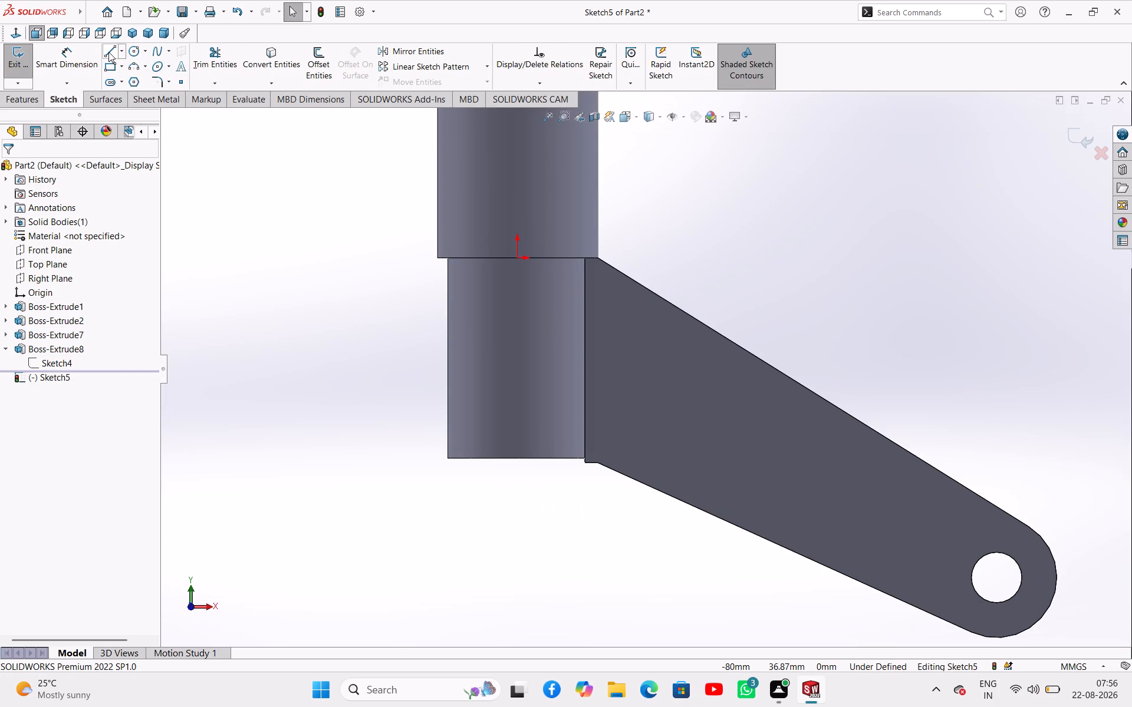
{"action": "left_click", "coordinate": [108, 52]}
{"action": "scroll", "coordinate": [557, 465], "scroll_direction": "down", "scroll_amount": 7}
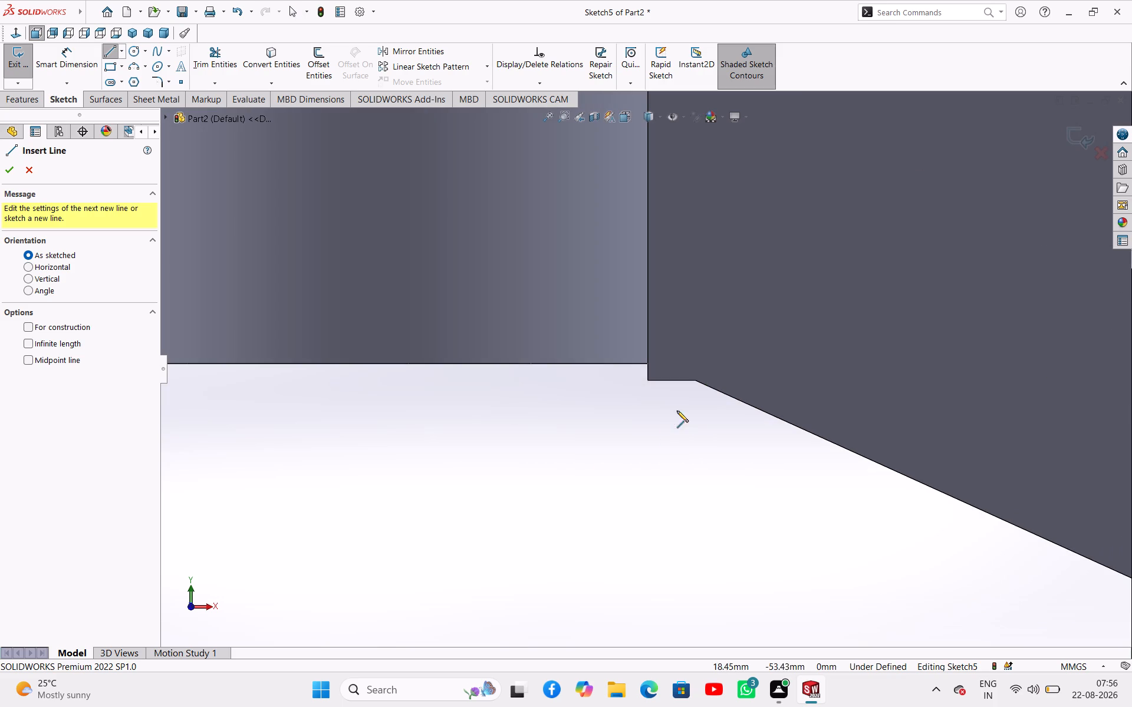
{"action": "left_click", "coordinate": [696, 381]}
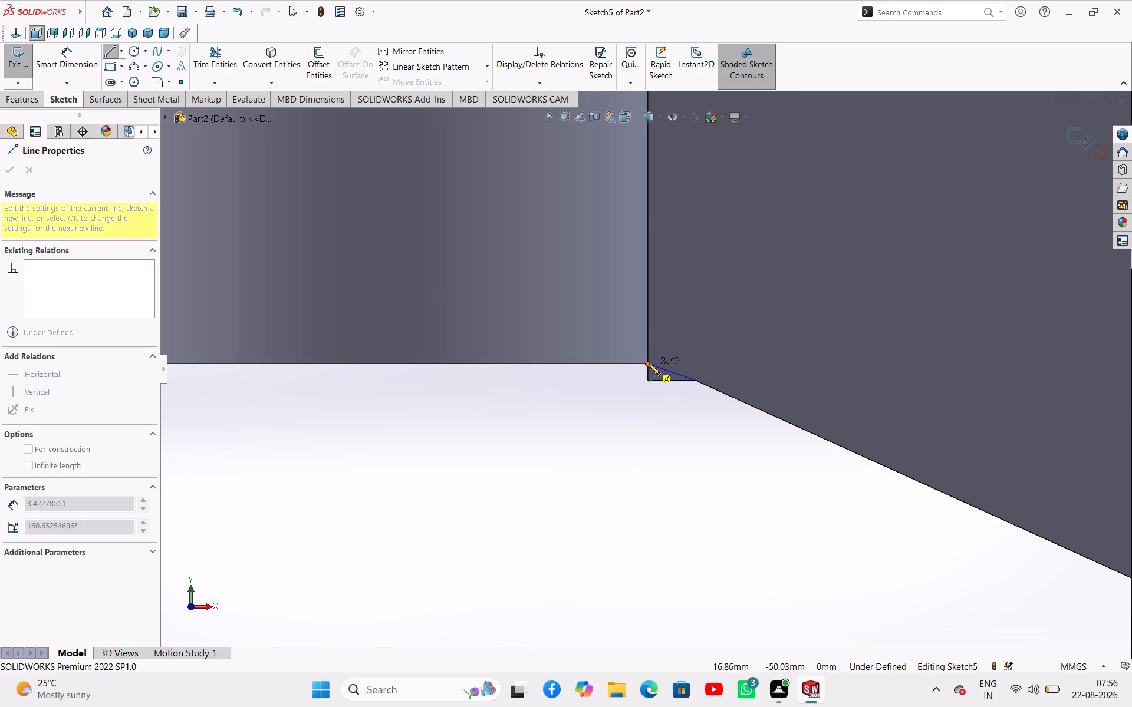
{"action": "left_click", "coordinate": [649, 364]}
{"action": "left_click", "coordinate": [646, 381]}
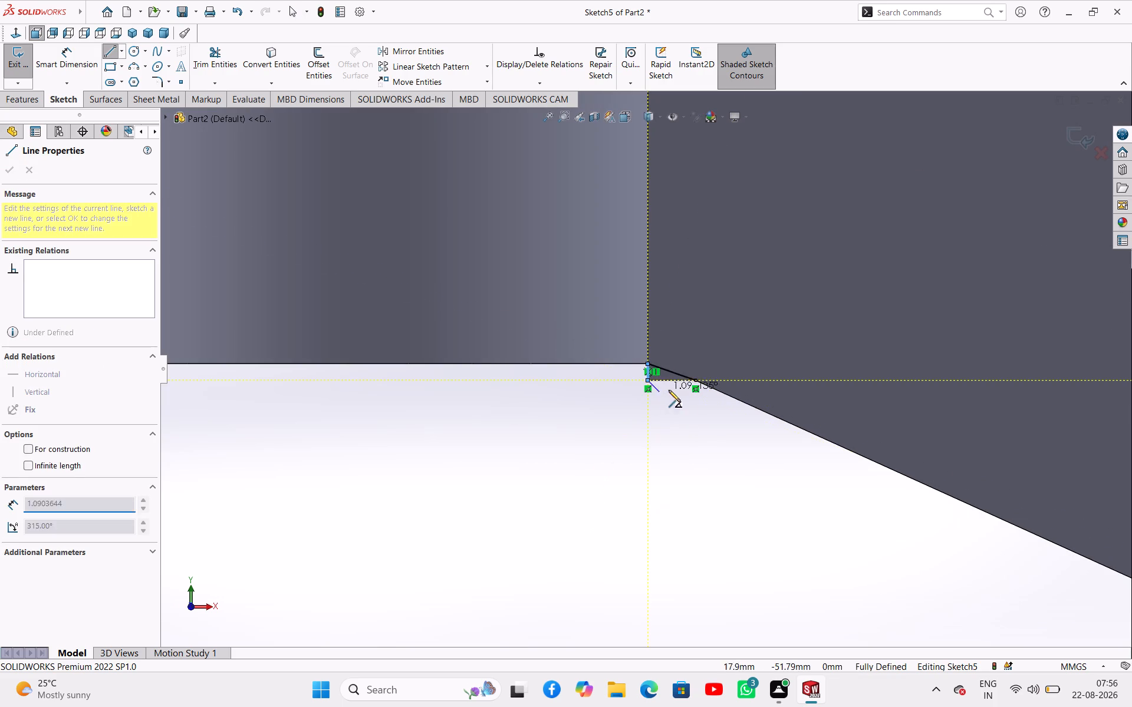
{"action": "left_click", "coordinate": [693, 380]}
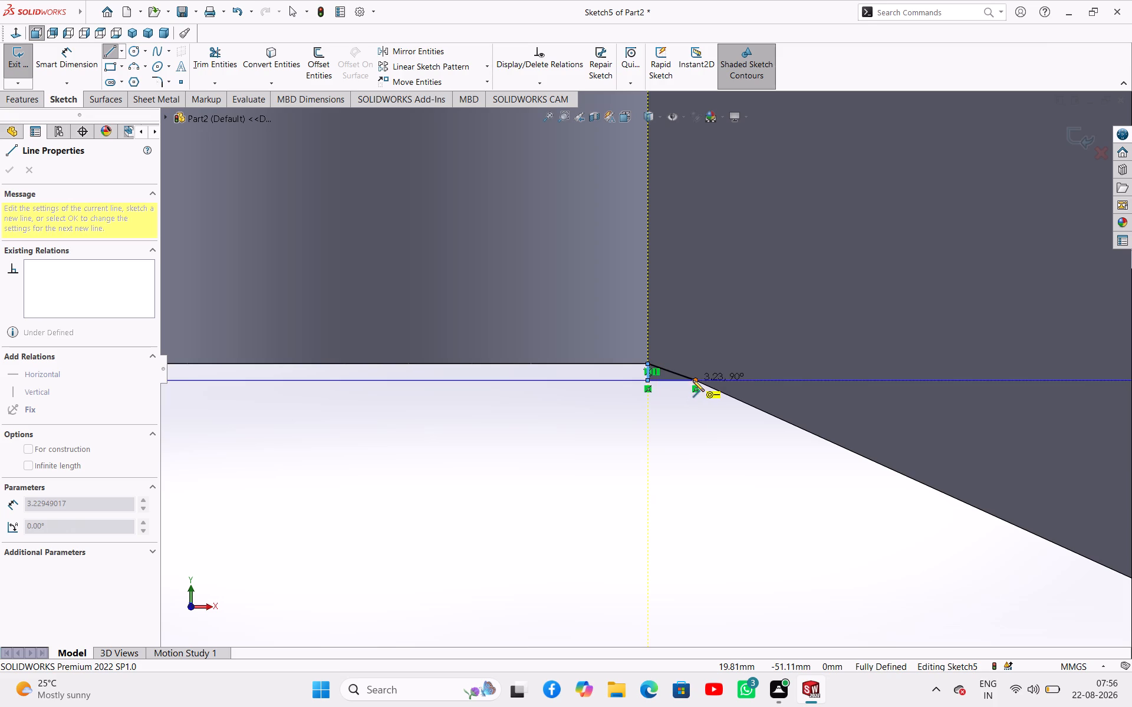
{"action": "right_click", "coordinate": [579, 420]}
{"action": "left_click", "coordinate": [594, 428]}
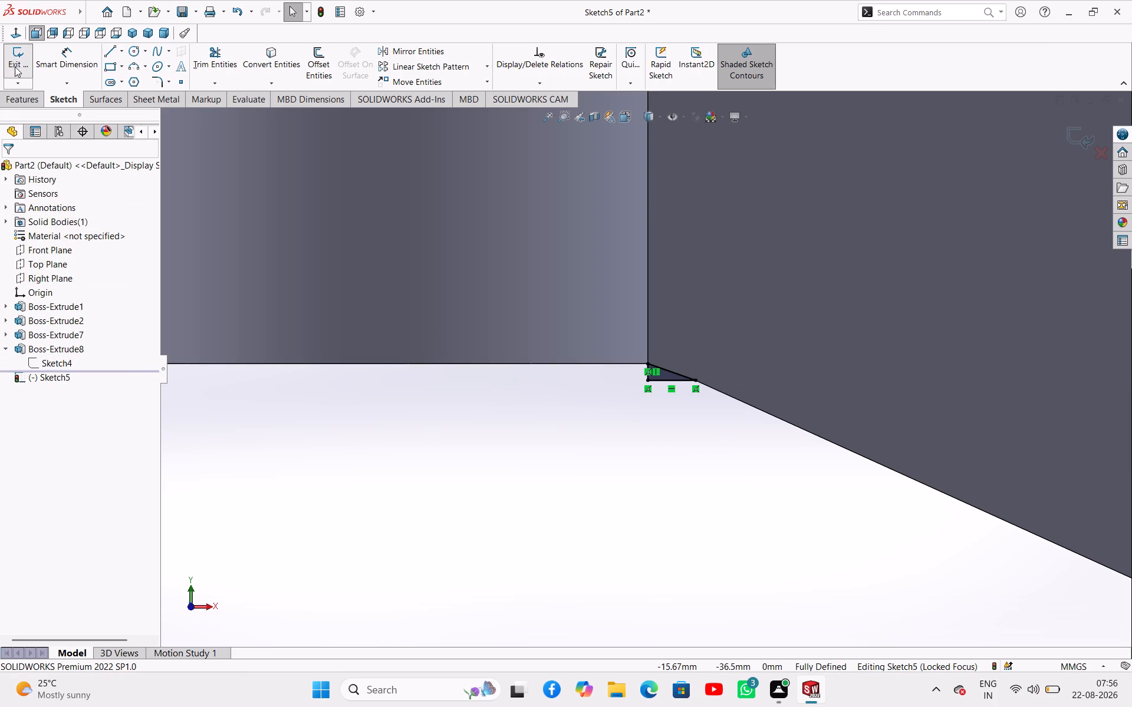
{"action": "left_click", "coordinate": [9, 60]}
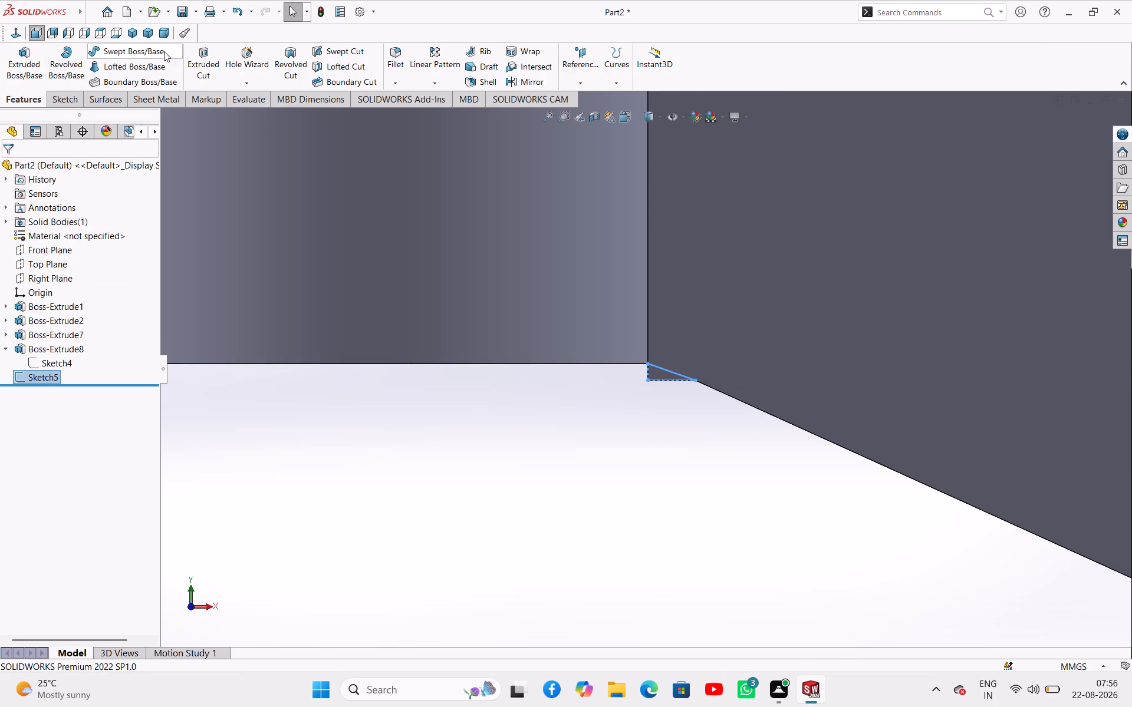
Cut-extrude the triangular corner sketch as a blind cut 22 mm deep across the arm's thickness.
{"action": "left_click", "coordinate": [193, 50]}
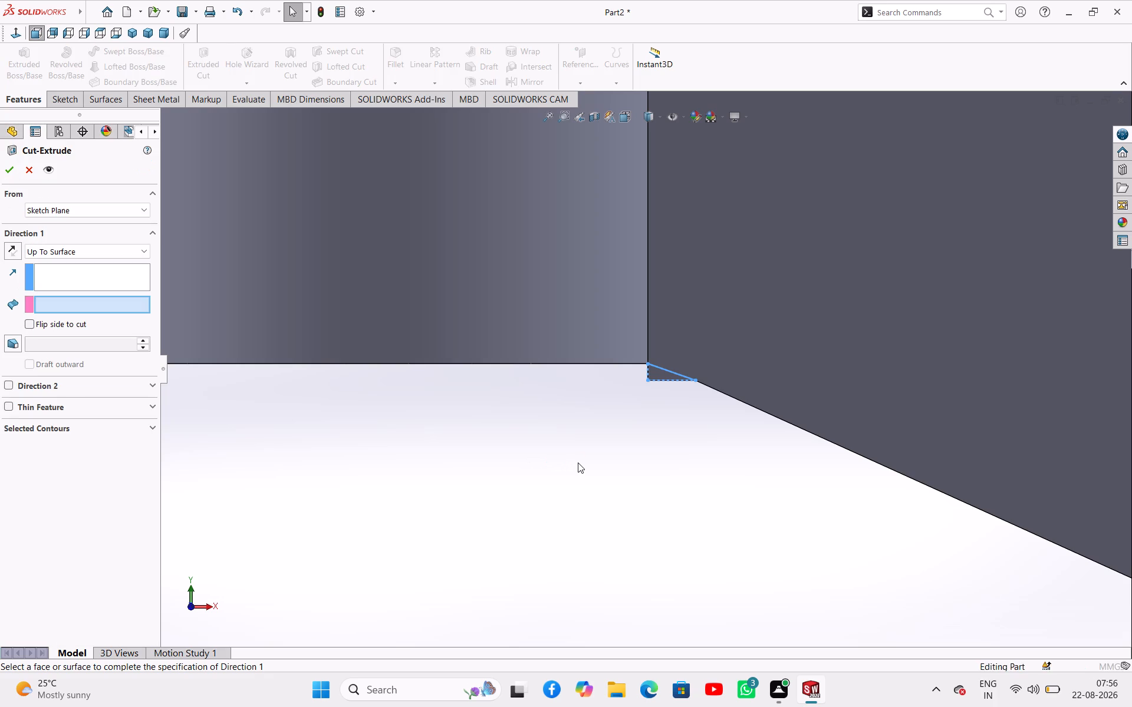
{"action": "middle_click_drag", "start_coordinate": [578, 462], "coordinate": [466, 428]}
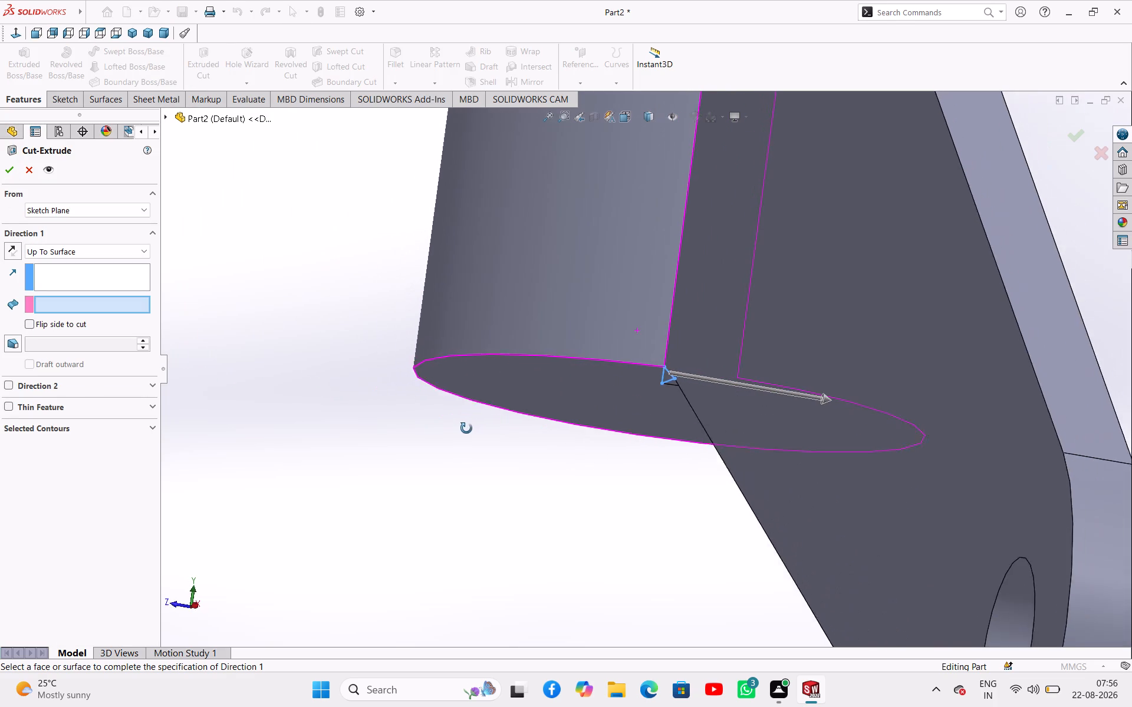
{"action": "middle_click_drag", "start_coordinate": [466, 428], "coordinate": [468, 445]}
{"action": "left_click", "coordinate": [136, 253]}
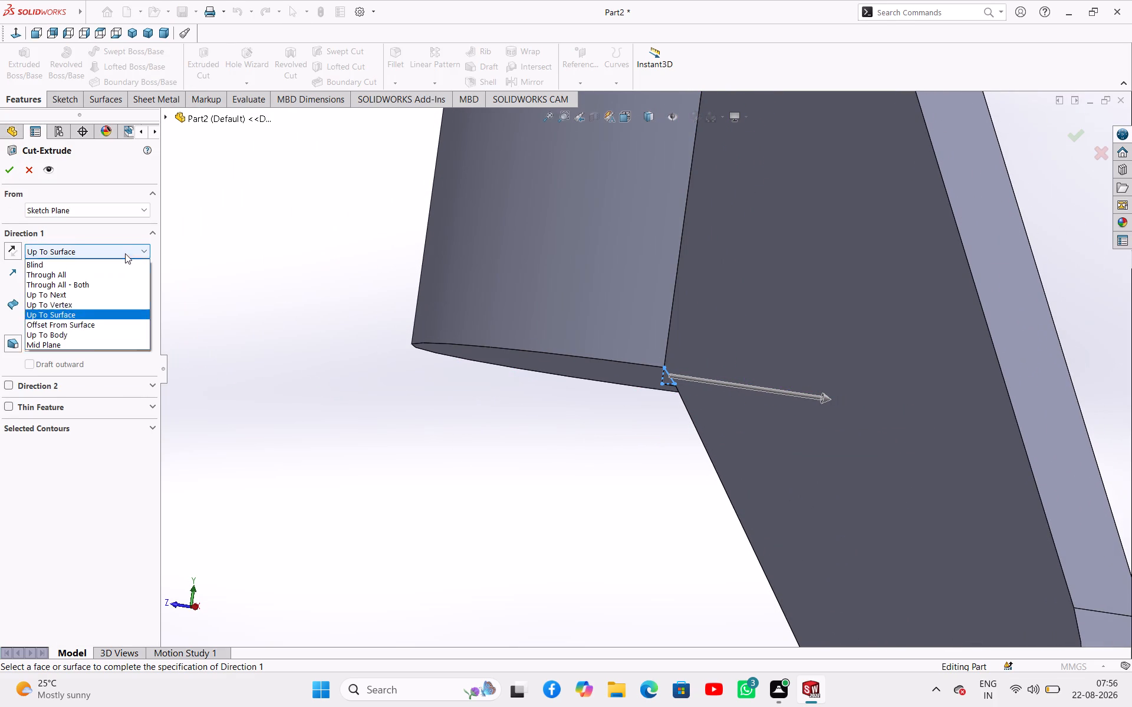
{"action": "left_click", "coordinate": [94, 265]}
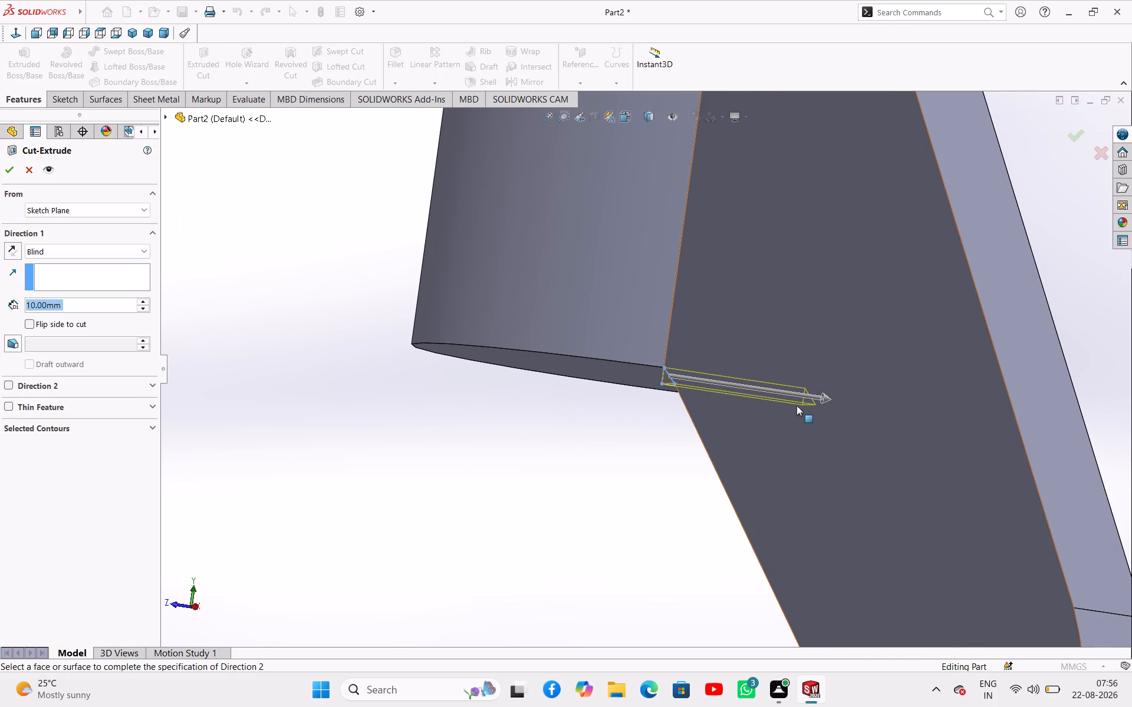
{"action": "left_click_drag", "start_coordinate": [822, 398], "coordinate": [989, 447]}
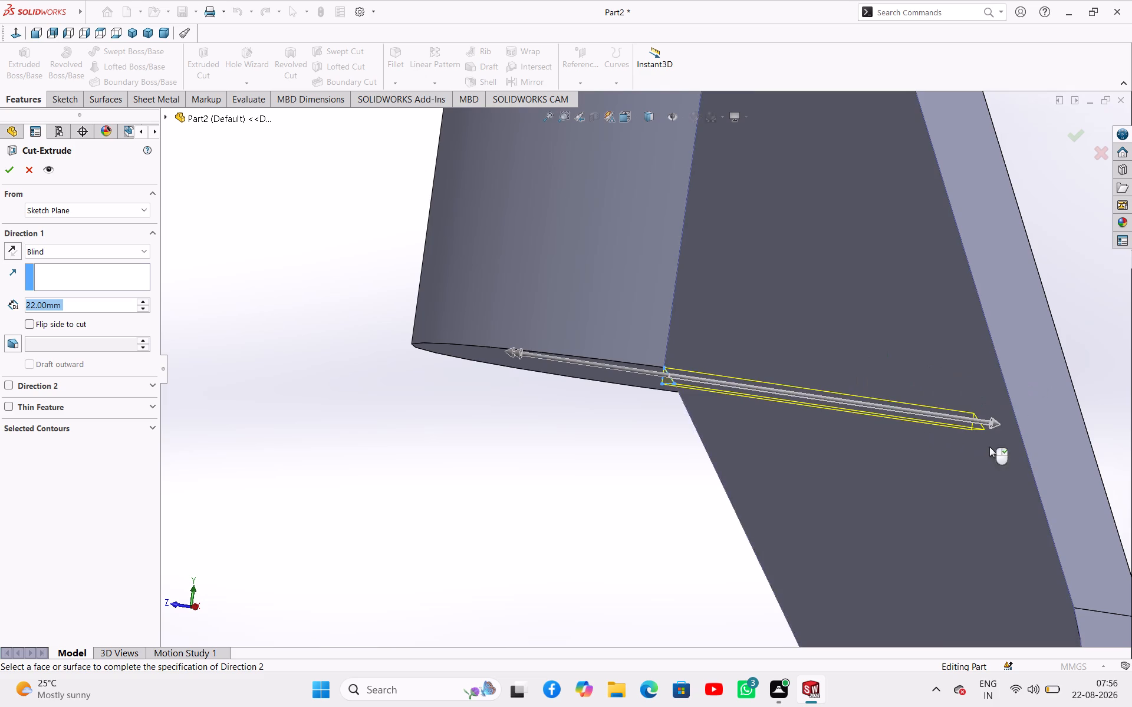
{"action": "middle_click_drag", "start_coordinate": [641, 487], "coordinate": [646, 371]}
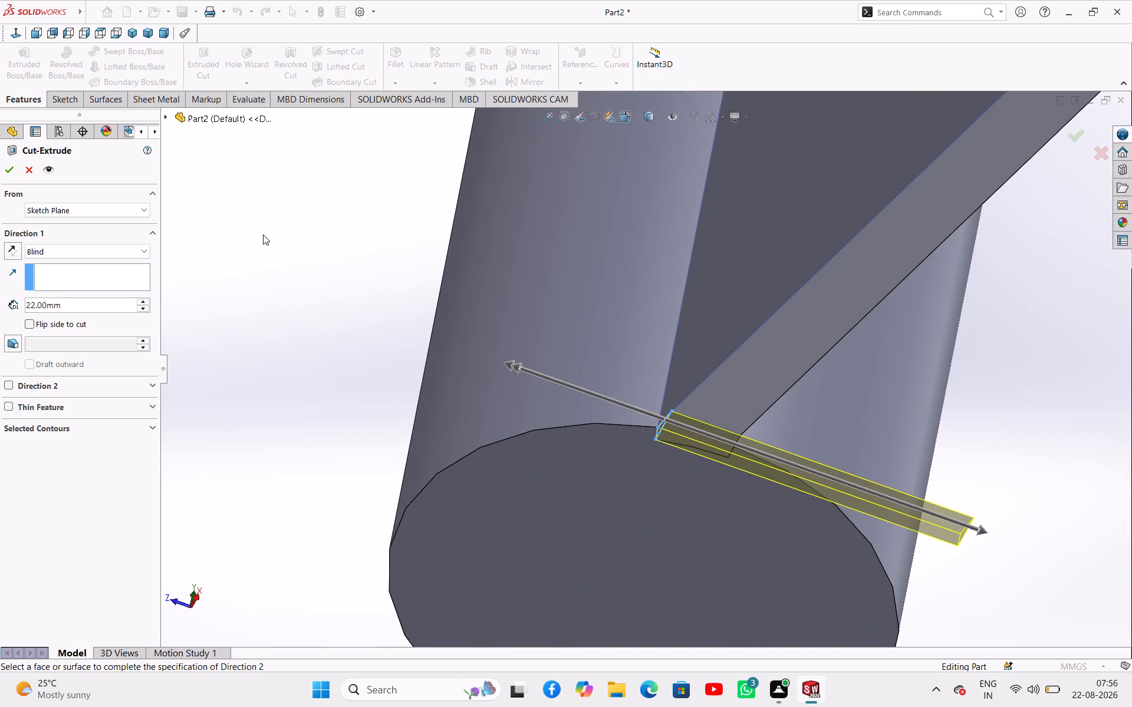
{"action": "left_click", "coordinate": [12, 171]}
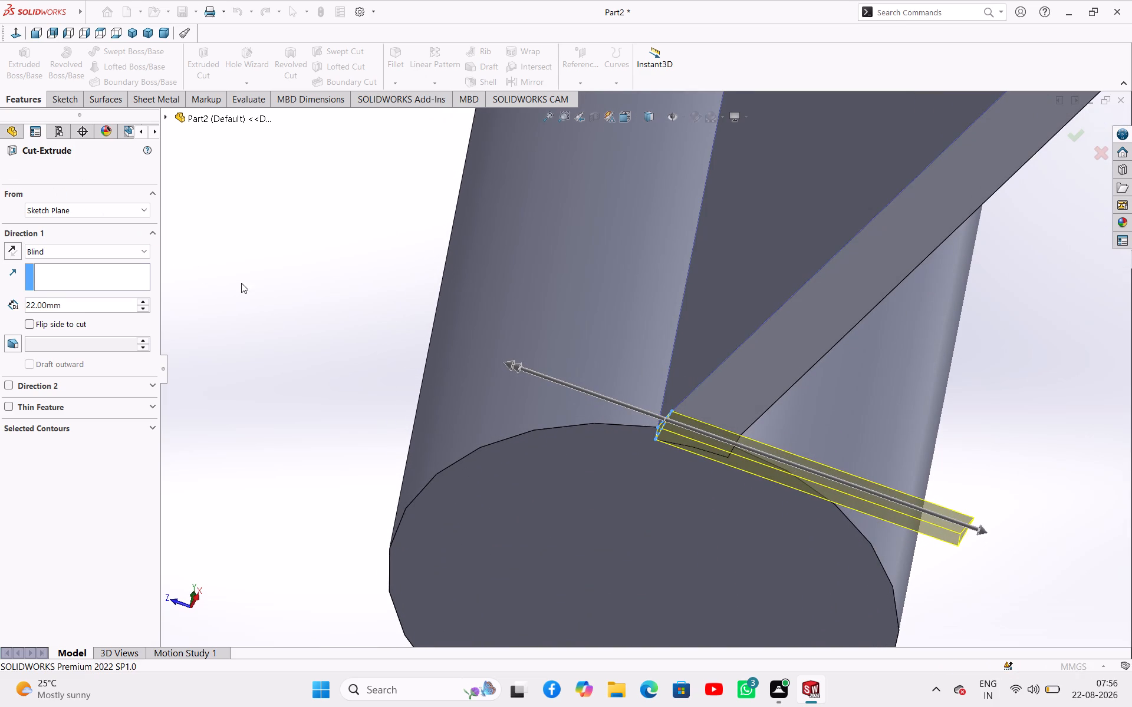
{"action": "left_click", "coordinate": [247, 284]}
Examine the trimmed inner corner of the arm at the smaller cylinder's end and the cut feature's sketch.
{"action": "middle_click_drag", "start_coordinate": [274, 302], "coordinate": [355, 397]}
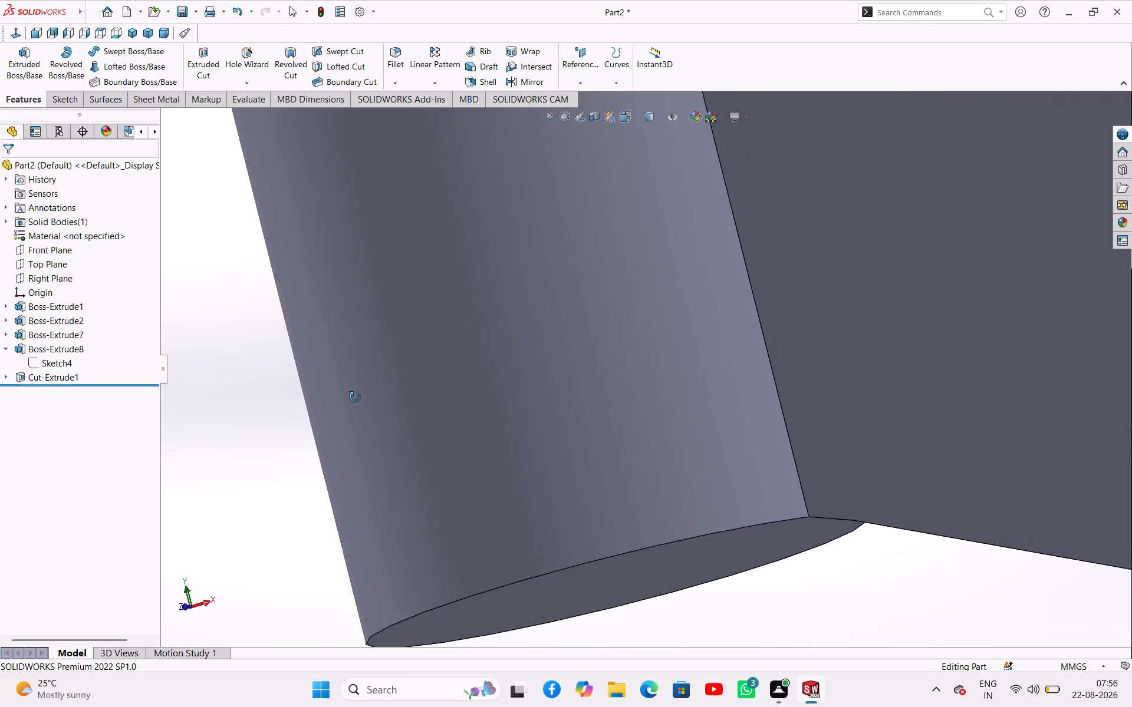
{"action": "middle_click_drag", "start_coordinate": [355, 397], "coordinate": [433, 381]}
{"action": "scroll", "coordinate": [745, 459], "scroll_direction": "up", "scroll_amount": 3}
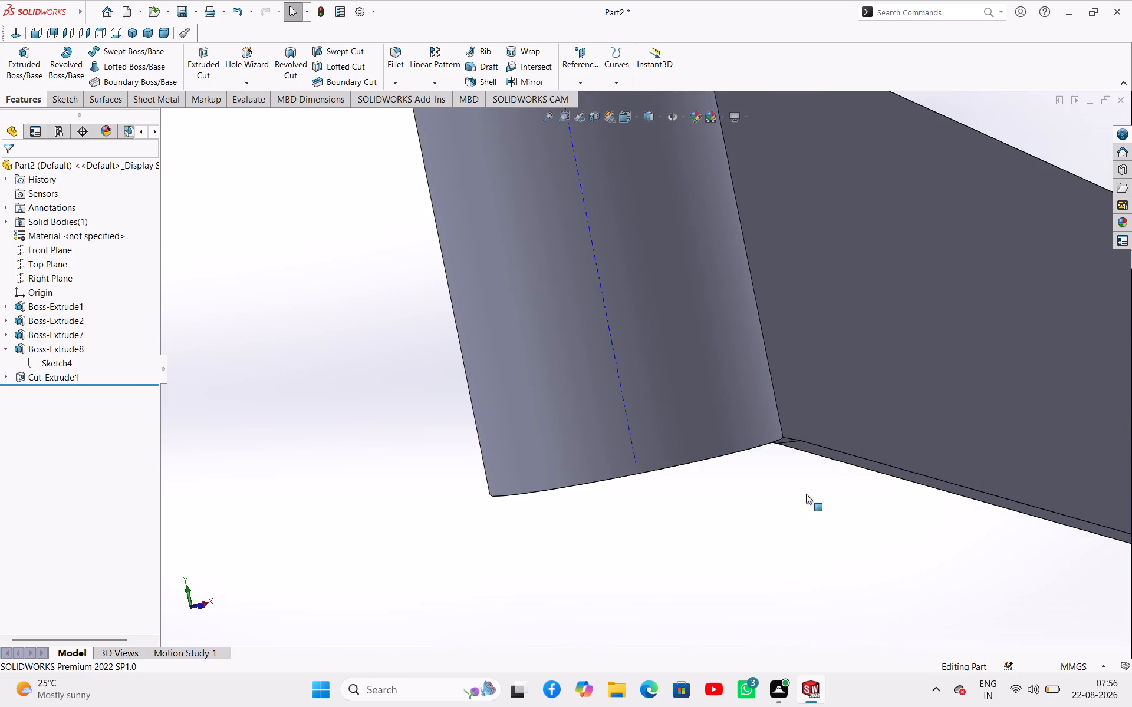
{"action": "scroll", "coordinate": [806, 494], "scroll_direction": "up", "scroll_amount": 5}
{"action": "scroll", "coordinate": [791, 398], "scroll_direction": "down", "scroll_amount": 1}
{"action": "scroll", "coordinate": [897, 204], "scroll_direction": "up", "scroll_amount": 2}
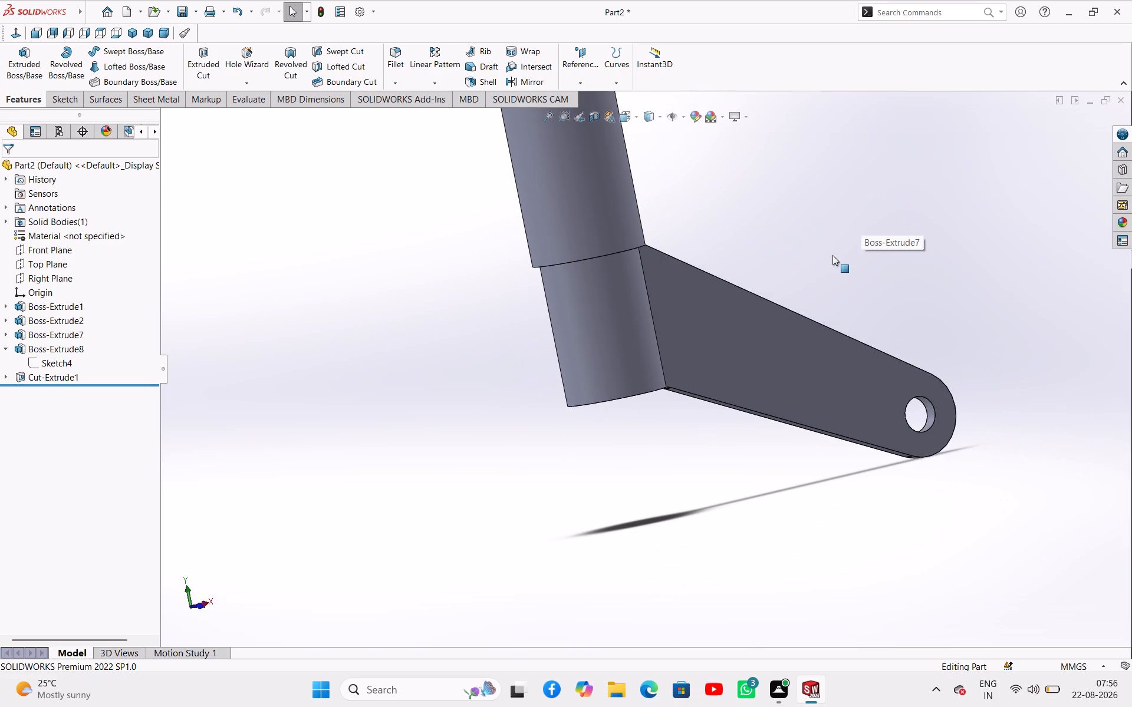
{"action": "left_click", "coordinate": [832, 255]}
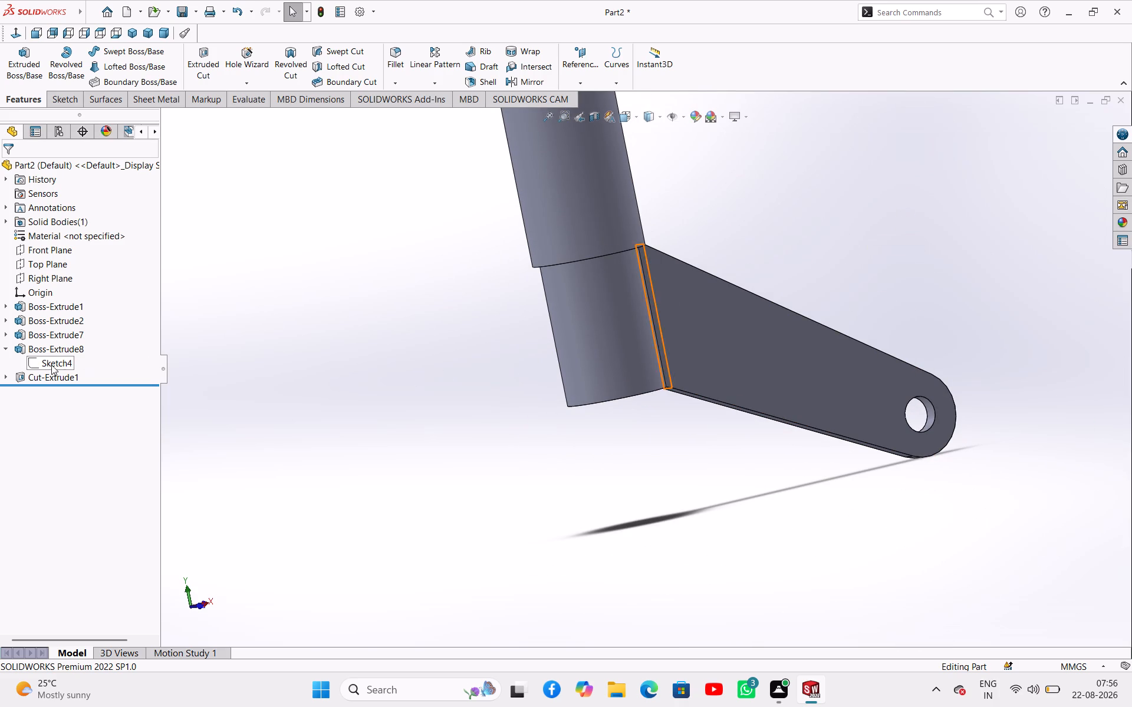
{"action": "left_click", "coordinate": [6, 375]}
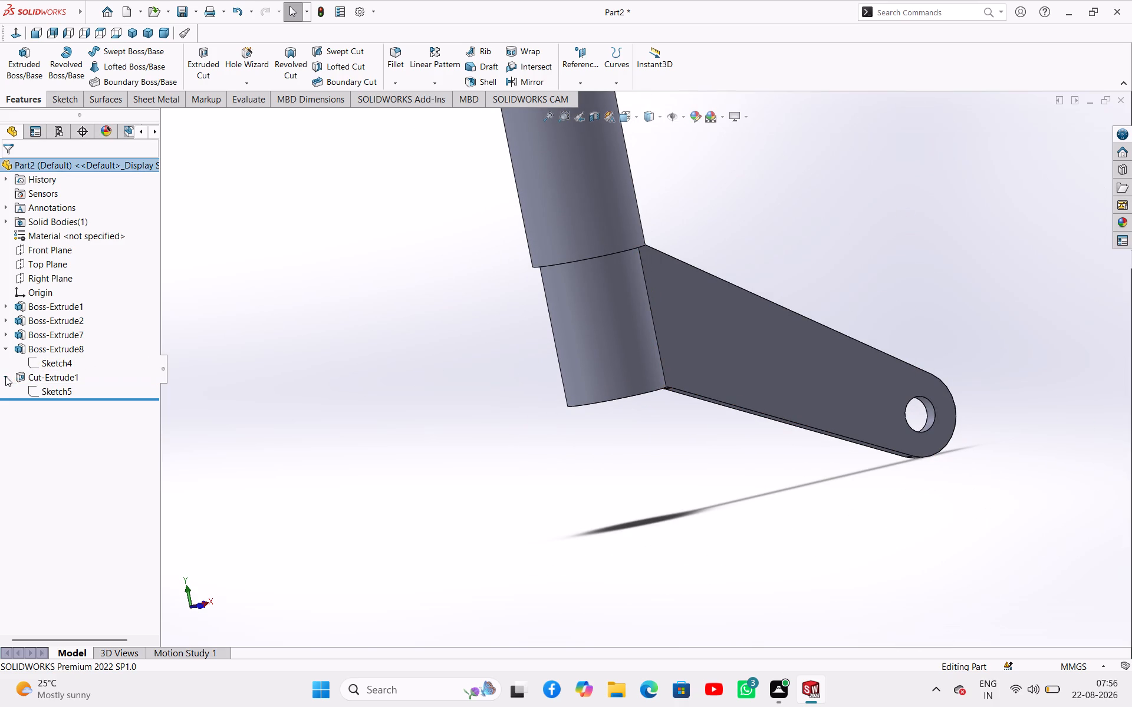
{"action": "left_click", "coordinate": [5, 376]}
{"action": "left_click", "coordinate": [7, 349]}
{"action": "left_click", "coordinate": [255, 370]}
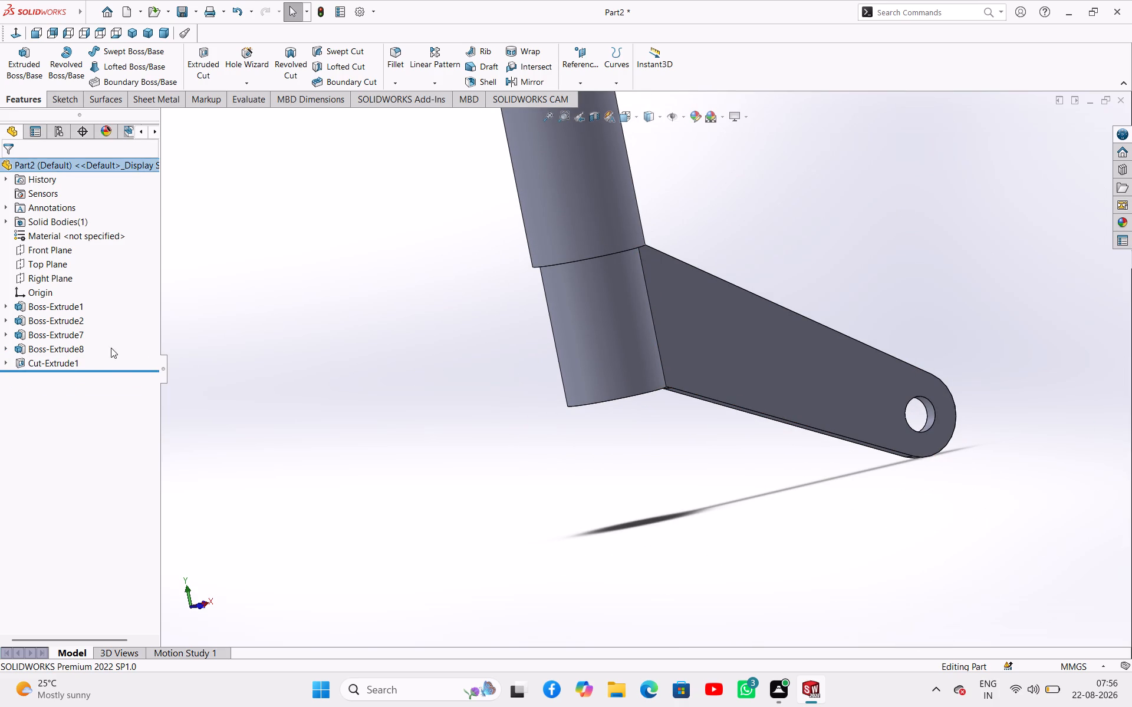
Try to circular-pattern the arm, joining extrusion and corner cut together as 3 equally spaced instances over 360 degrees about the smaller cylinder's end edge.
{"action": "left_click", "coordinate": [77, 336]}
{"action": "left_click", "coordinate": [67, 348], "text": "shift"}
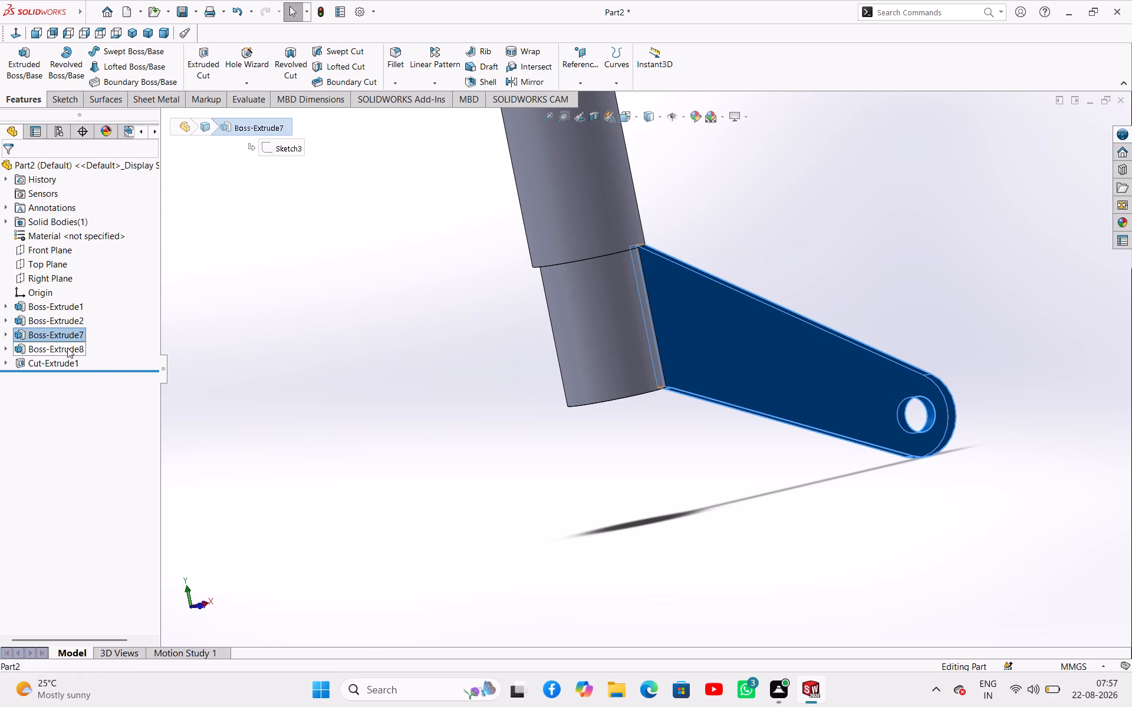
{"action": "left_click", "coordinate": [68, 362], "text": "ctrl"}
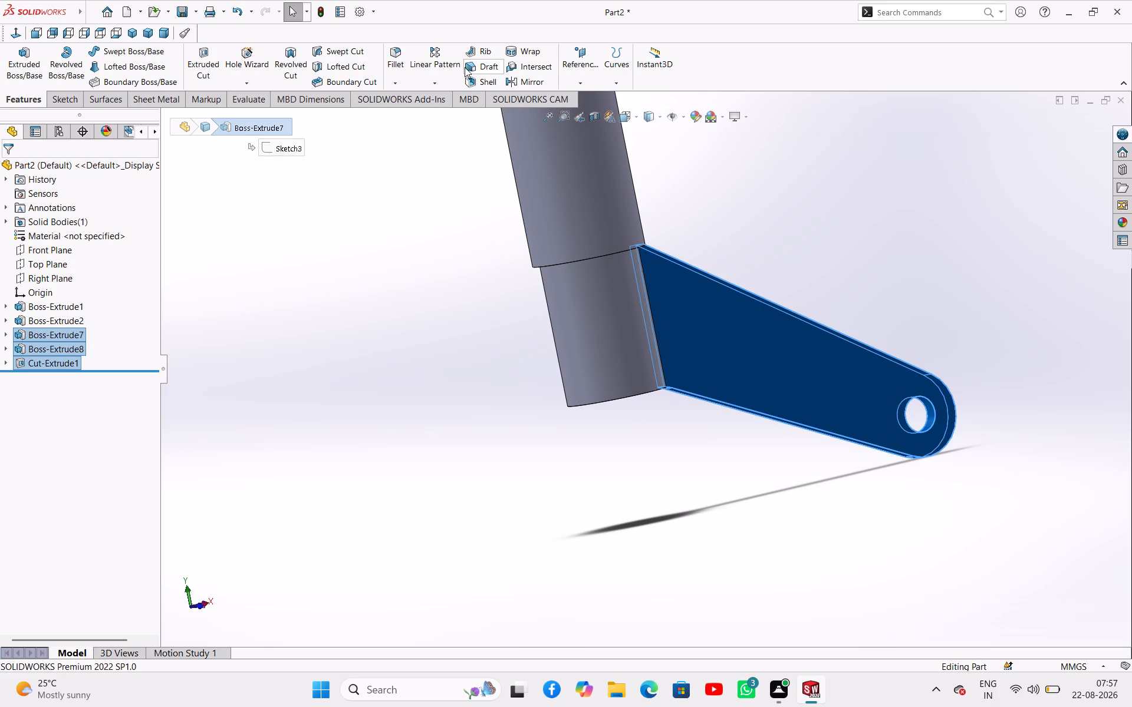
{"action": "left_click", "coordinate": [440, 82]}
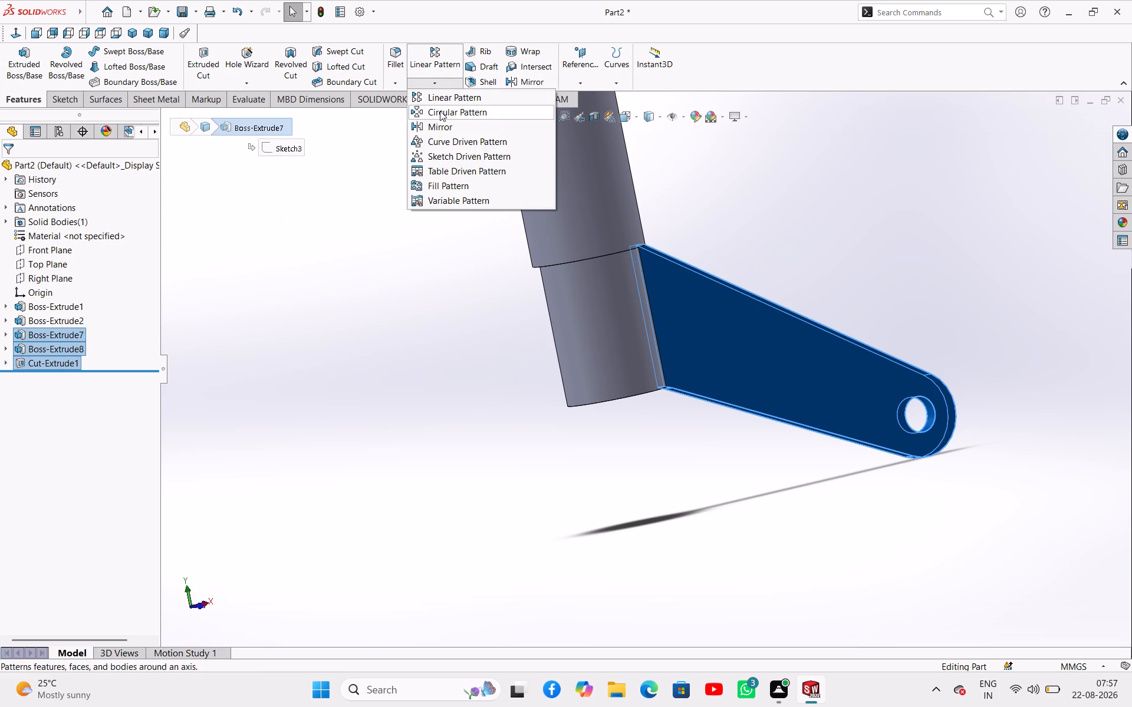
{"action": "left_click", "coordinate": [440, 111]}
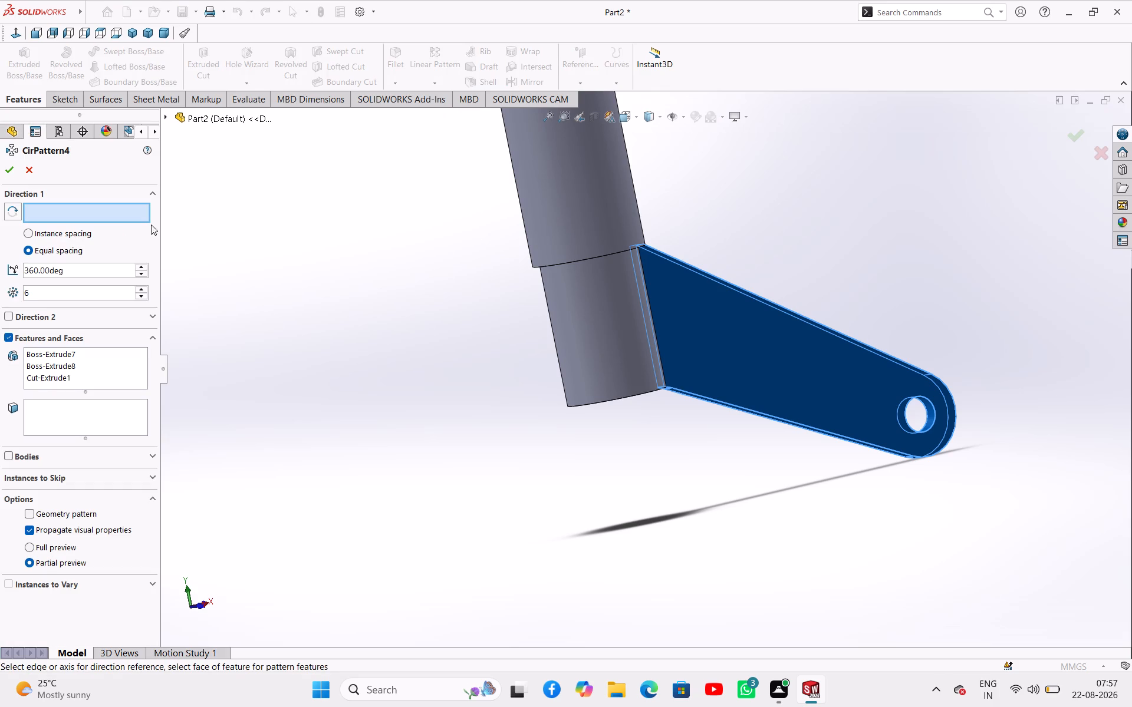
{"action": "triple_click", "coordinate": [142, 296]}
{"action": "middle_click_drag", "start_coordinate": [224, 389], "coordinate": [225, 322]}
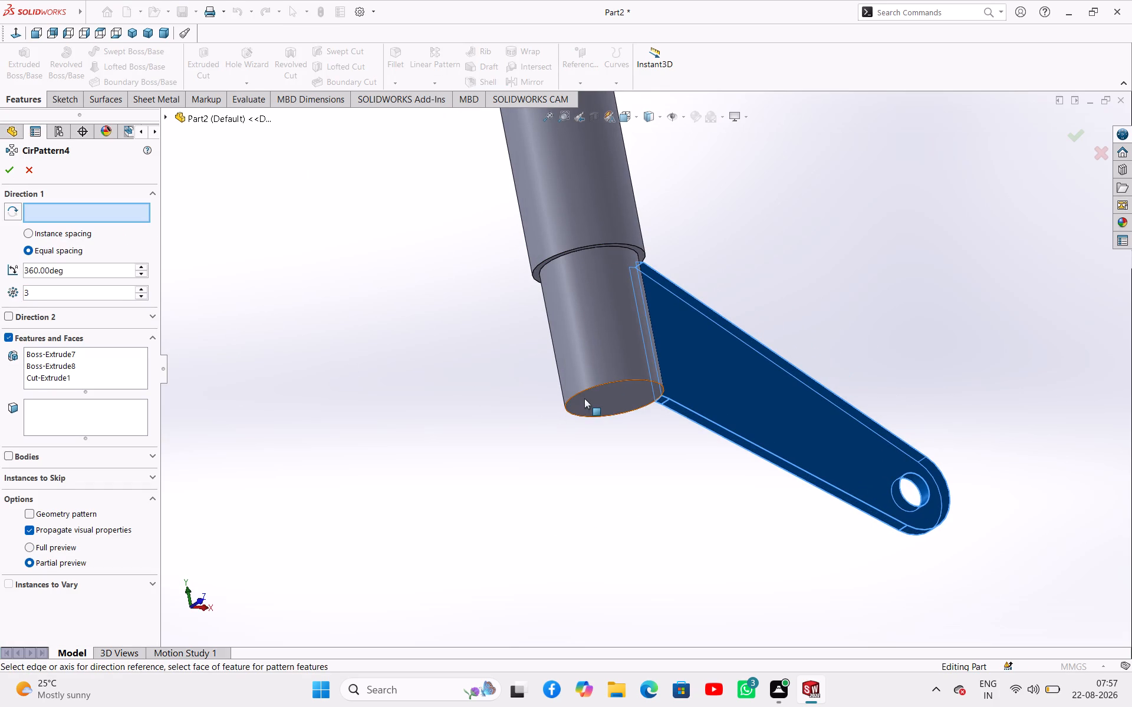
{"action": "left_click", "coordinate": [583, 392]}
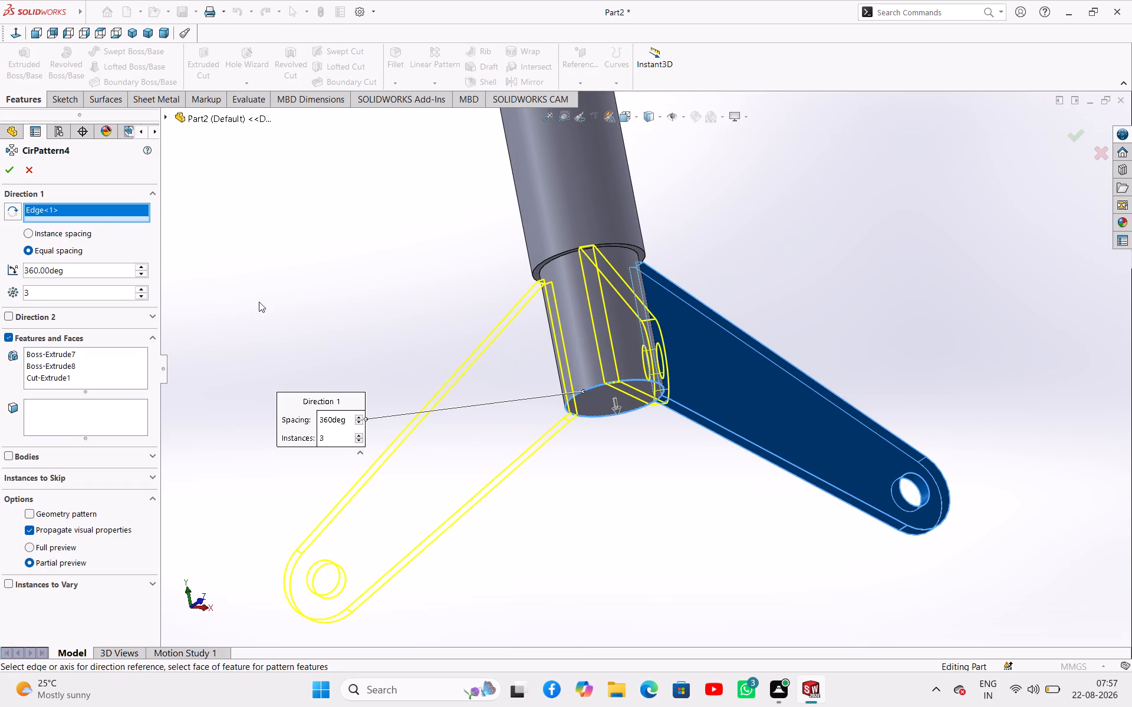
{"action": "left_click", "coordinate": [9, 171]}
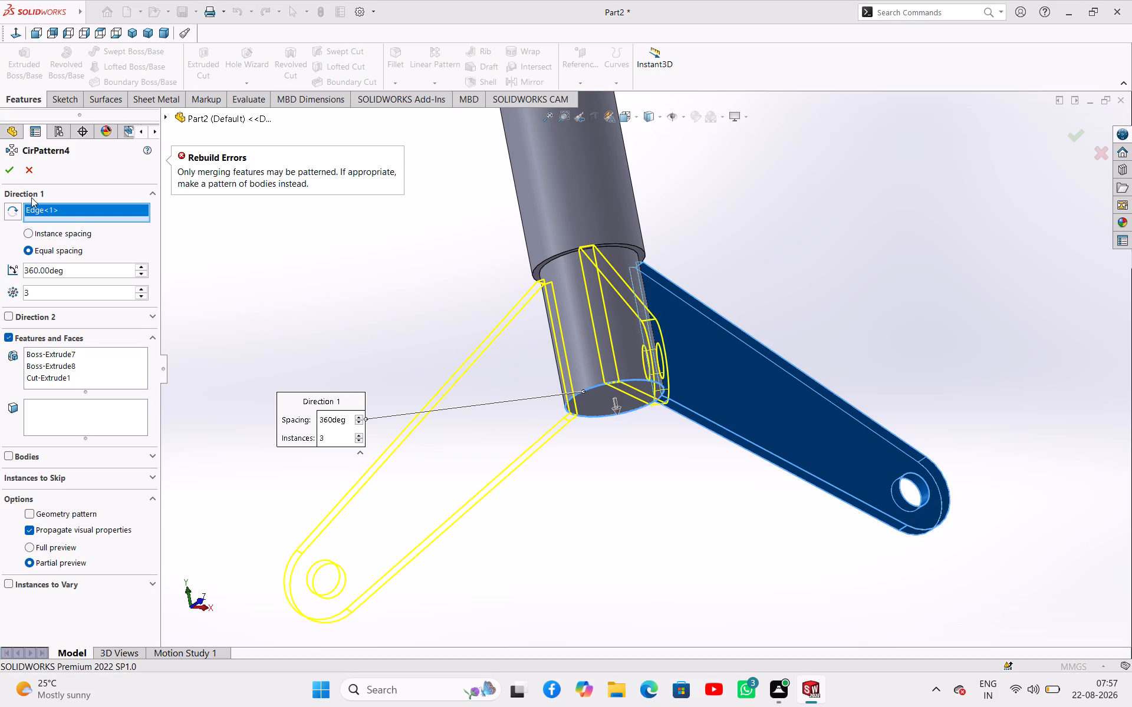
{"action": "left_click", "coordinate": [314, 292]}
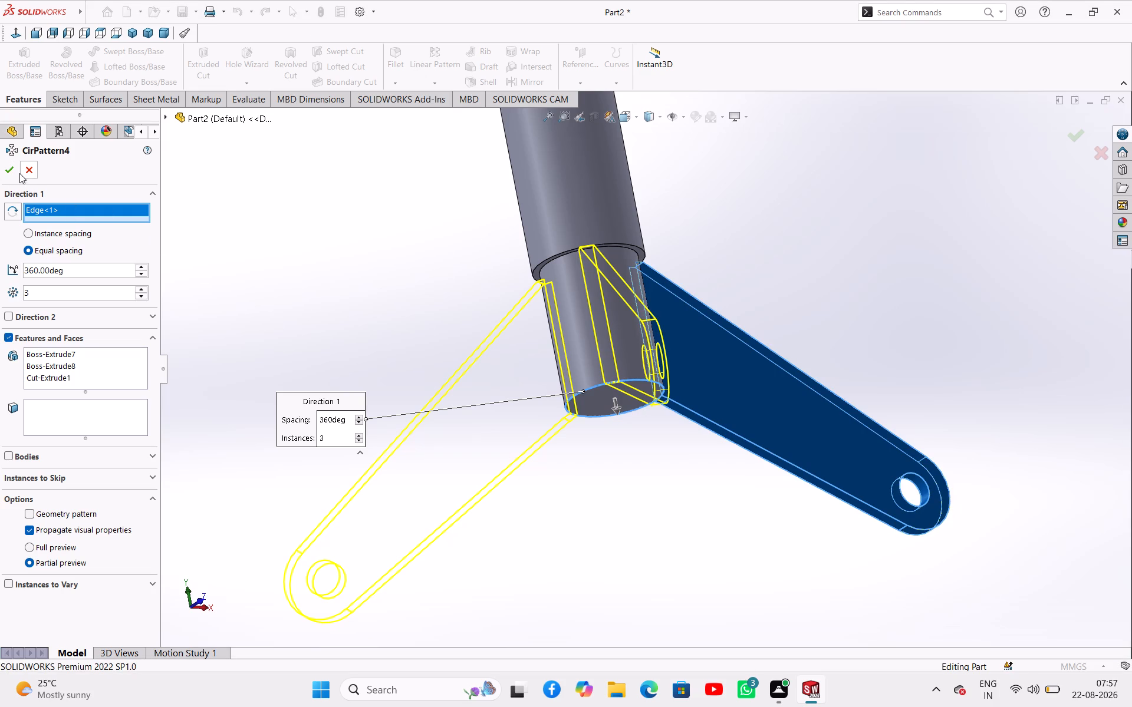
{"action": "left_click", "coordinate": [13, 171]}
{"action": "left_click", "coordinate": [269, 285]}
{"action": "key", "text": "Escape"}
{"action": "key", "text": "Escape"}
Circular-pattern the joining extrusion alone as 3 equally spaced instances over 360 degrees about the smaller cylinder's end edge.
{"action": "middle_click_drag", "start_coordinate": [442, 355], "coordinate": [390, 398]}
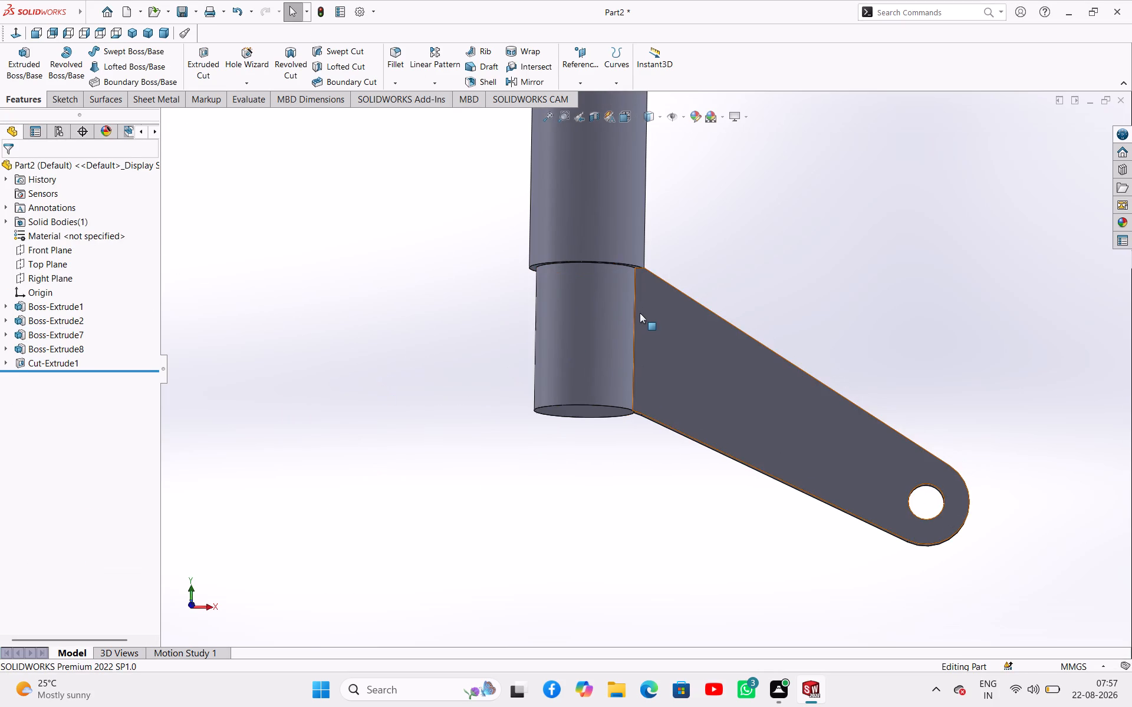
{"action": "left_click", "coordinate": [70, 348]}
{"action": "middle_click_drag", "start_coordinate": [334, 373], "coordinate": [235, 450]}
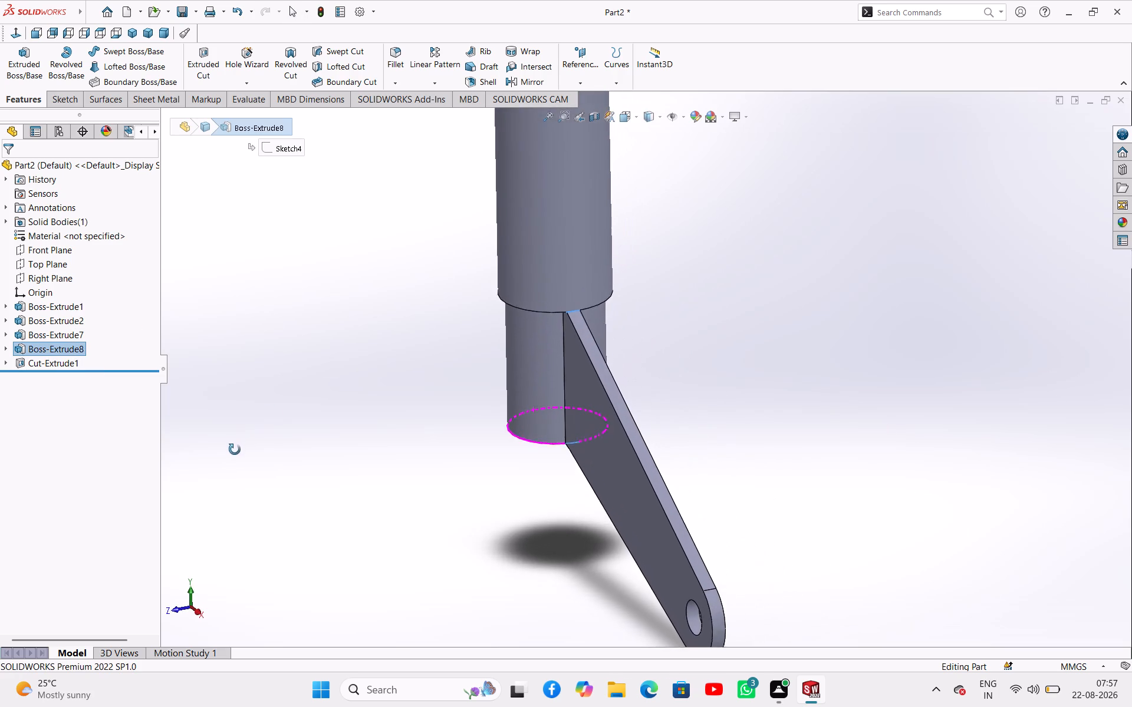
{"action": "middle_click_drag", "start_coordinate": [235, 450], "coordinate": [392, 457]}
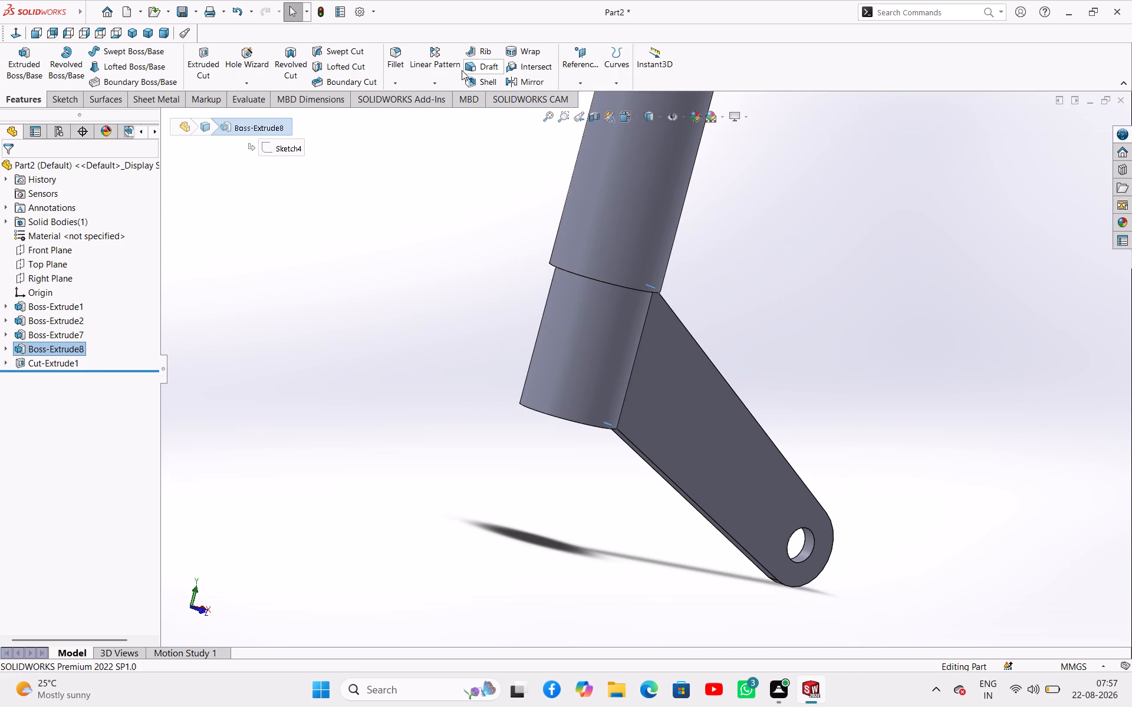
{"action": "left_click", "coordinate": [445, 70]}
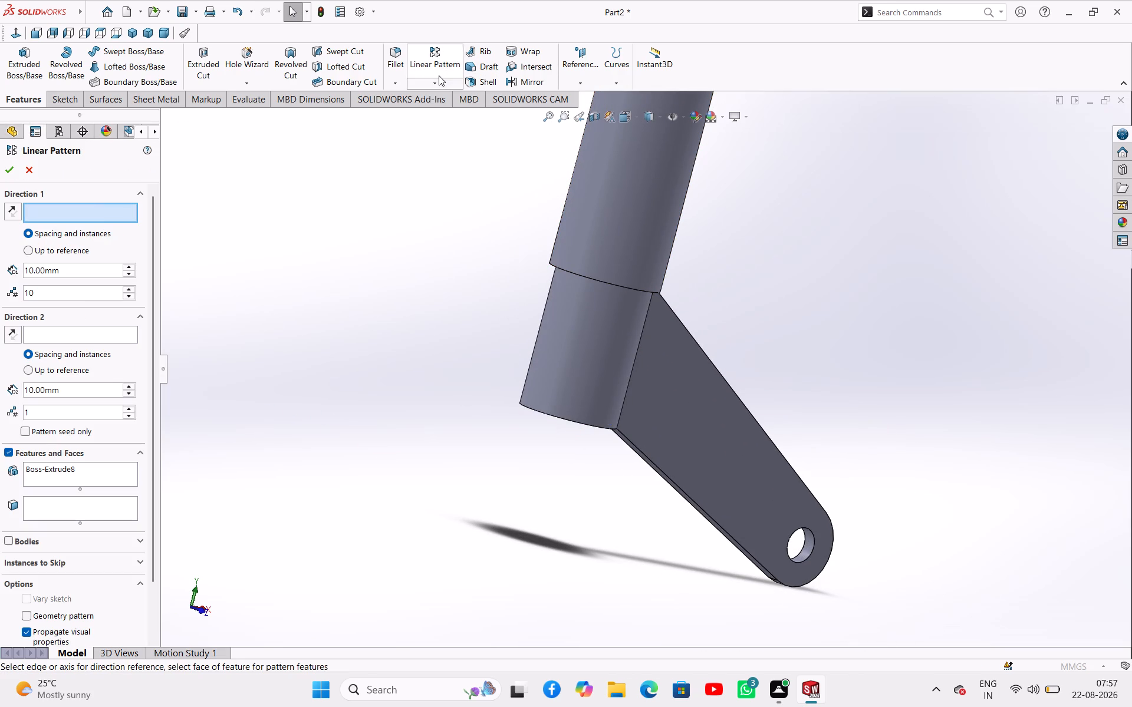
{"action": "left_click", "coordinate": [34, 169]}
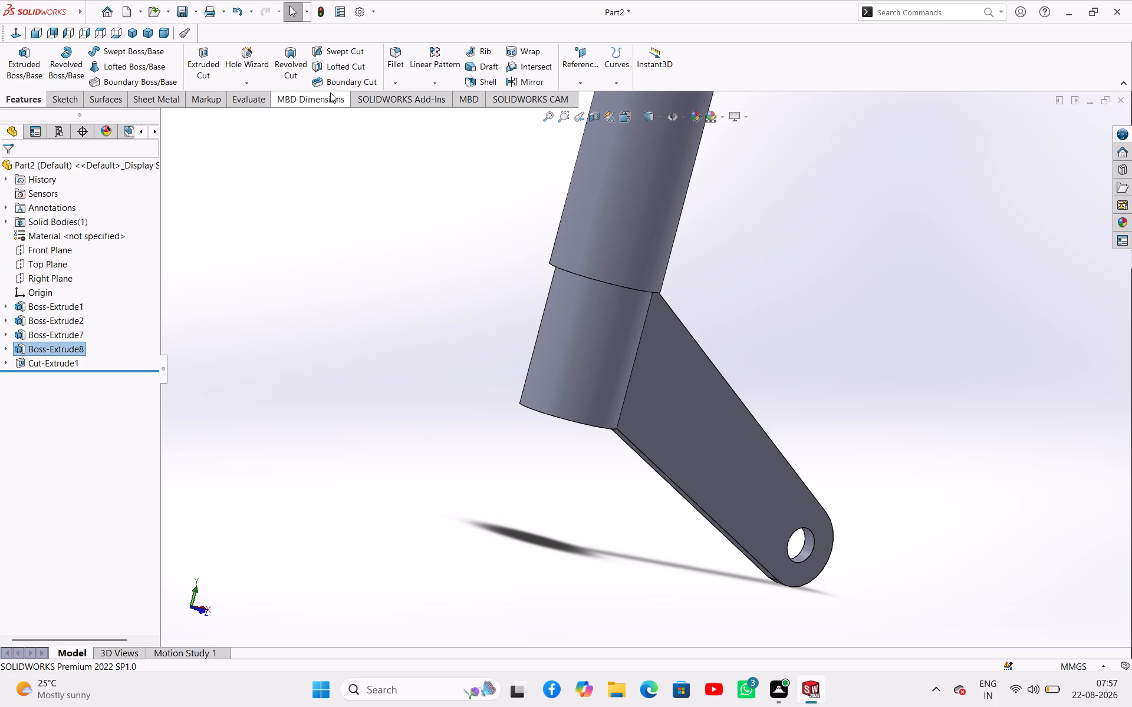
{"action": "left_click", "coordinate": [420, 79]}
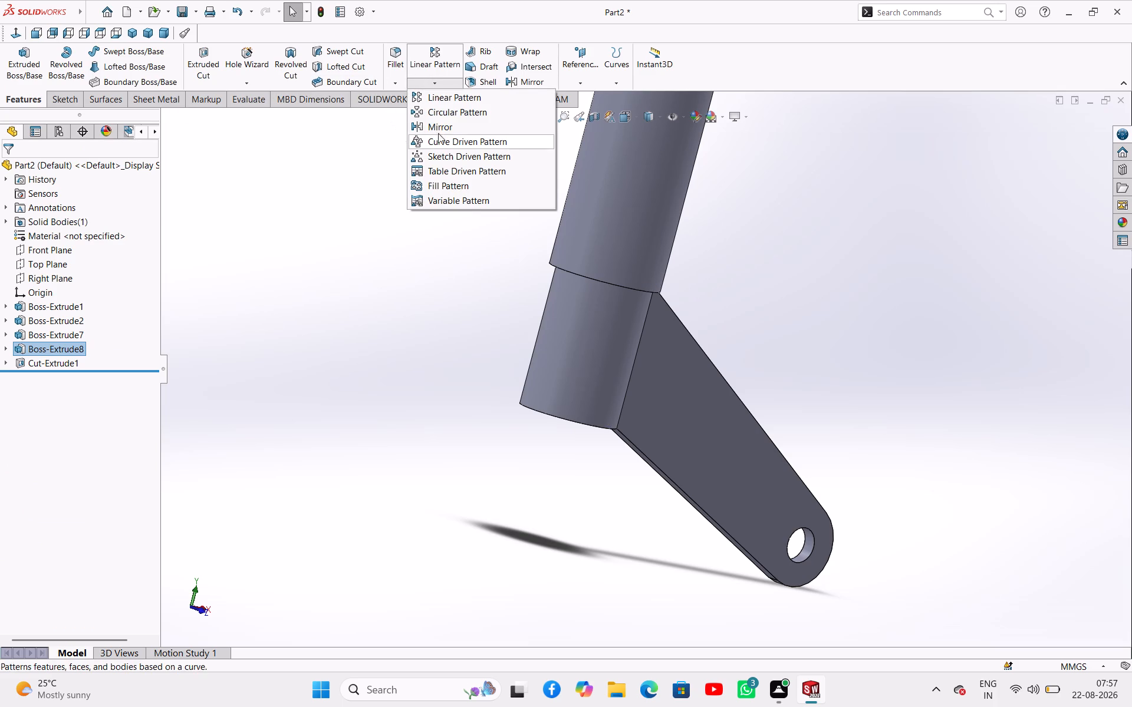
{"action": "left_click", "coordinate": [452, 115]}
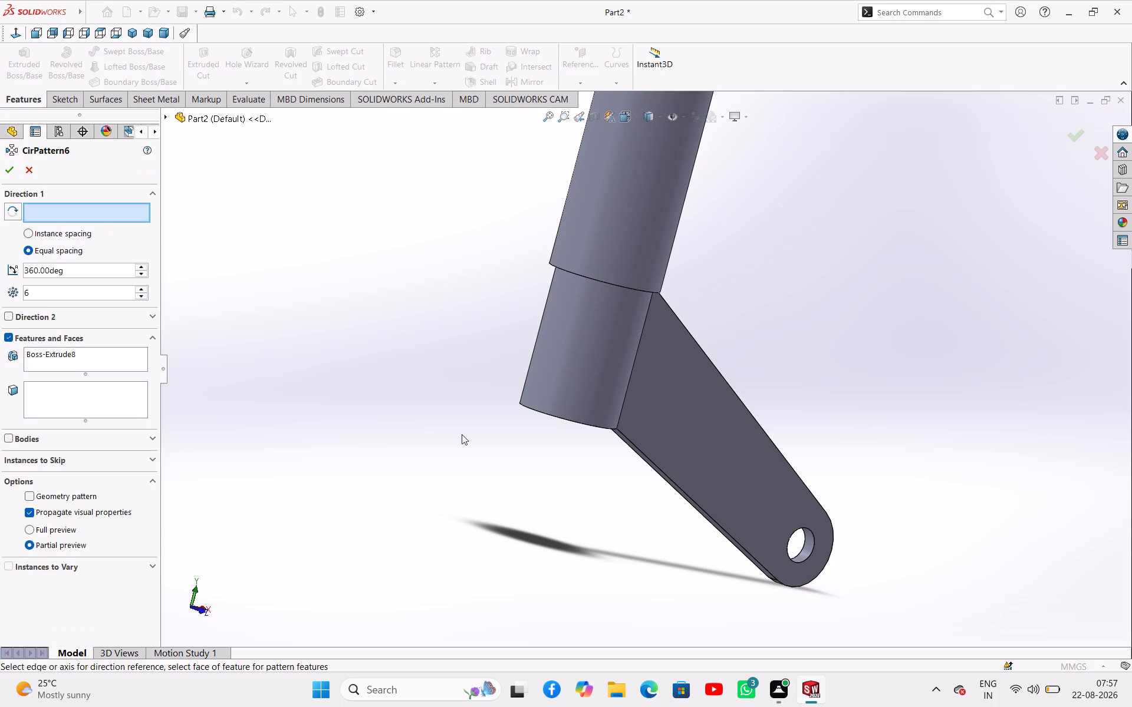
{"action": "triple_click", "coordinate": [141, 295]}
{"action": "left_click", "coordinate": [542, 411]}
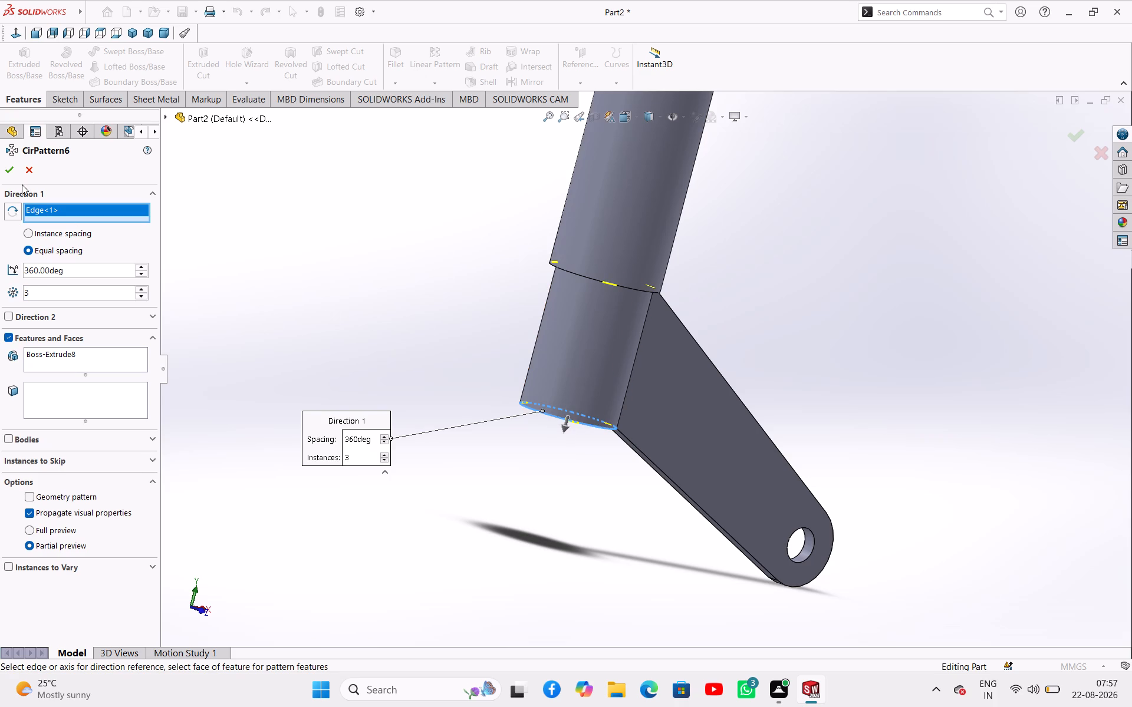
{"action": "left_click", "coordinate": [11, 171]}
{"action": "left_click", "coordinate": [354, 290]}
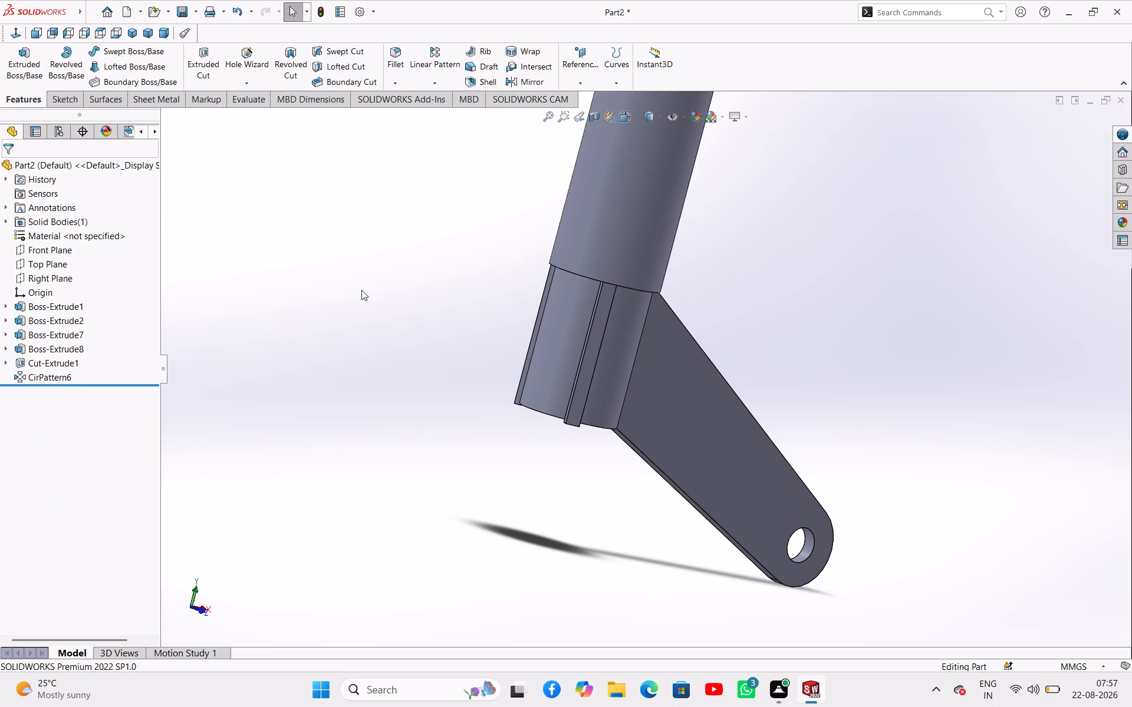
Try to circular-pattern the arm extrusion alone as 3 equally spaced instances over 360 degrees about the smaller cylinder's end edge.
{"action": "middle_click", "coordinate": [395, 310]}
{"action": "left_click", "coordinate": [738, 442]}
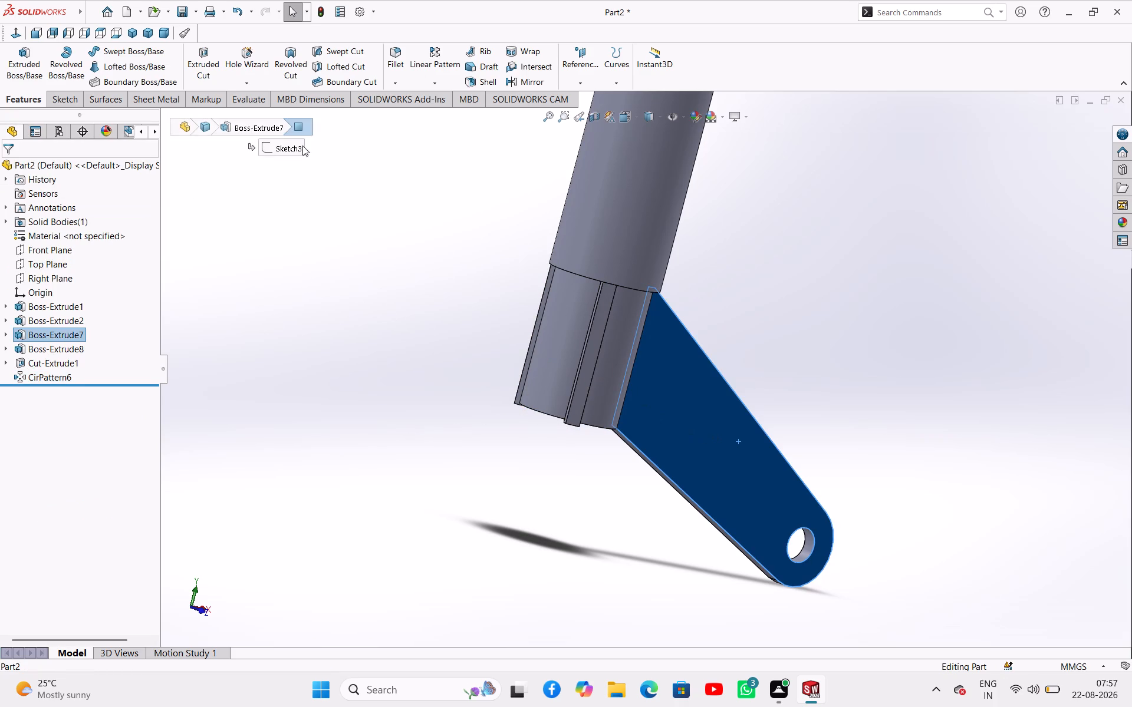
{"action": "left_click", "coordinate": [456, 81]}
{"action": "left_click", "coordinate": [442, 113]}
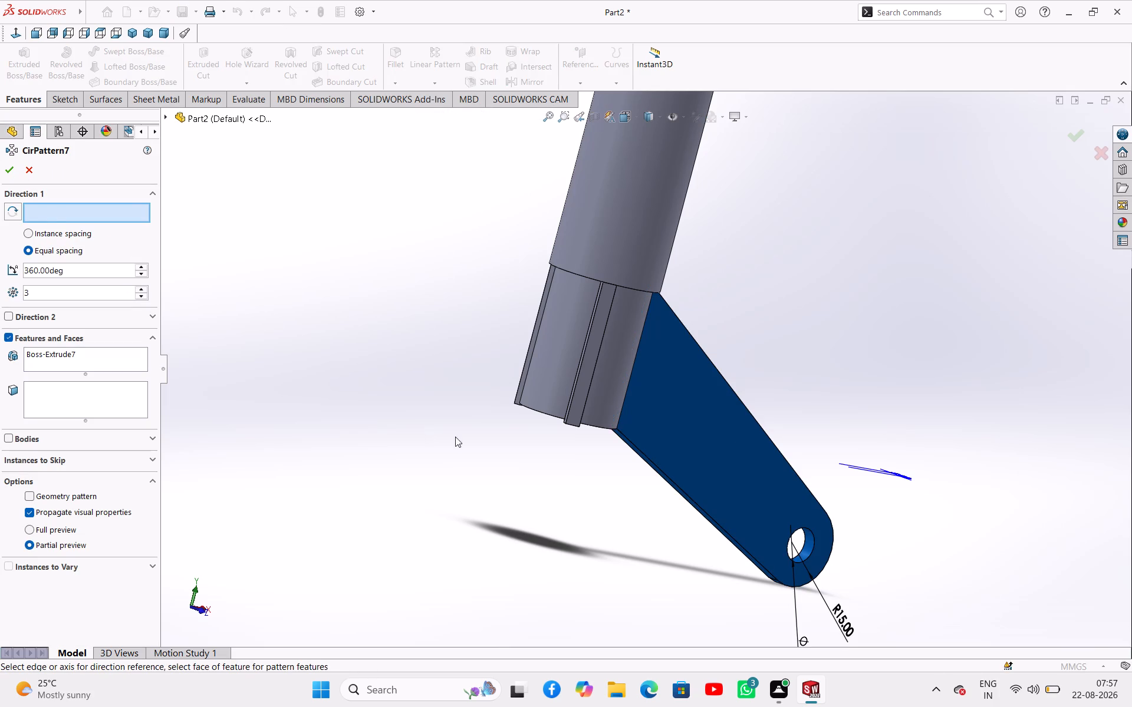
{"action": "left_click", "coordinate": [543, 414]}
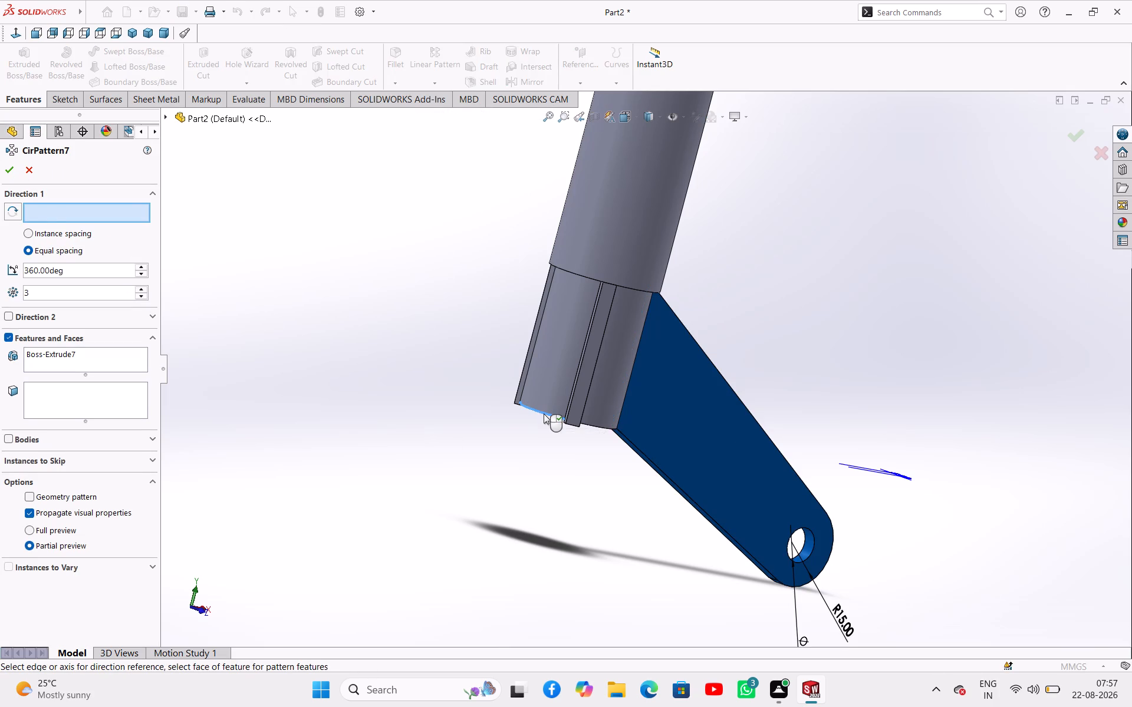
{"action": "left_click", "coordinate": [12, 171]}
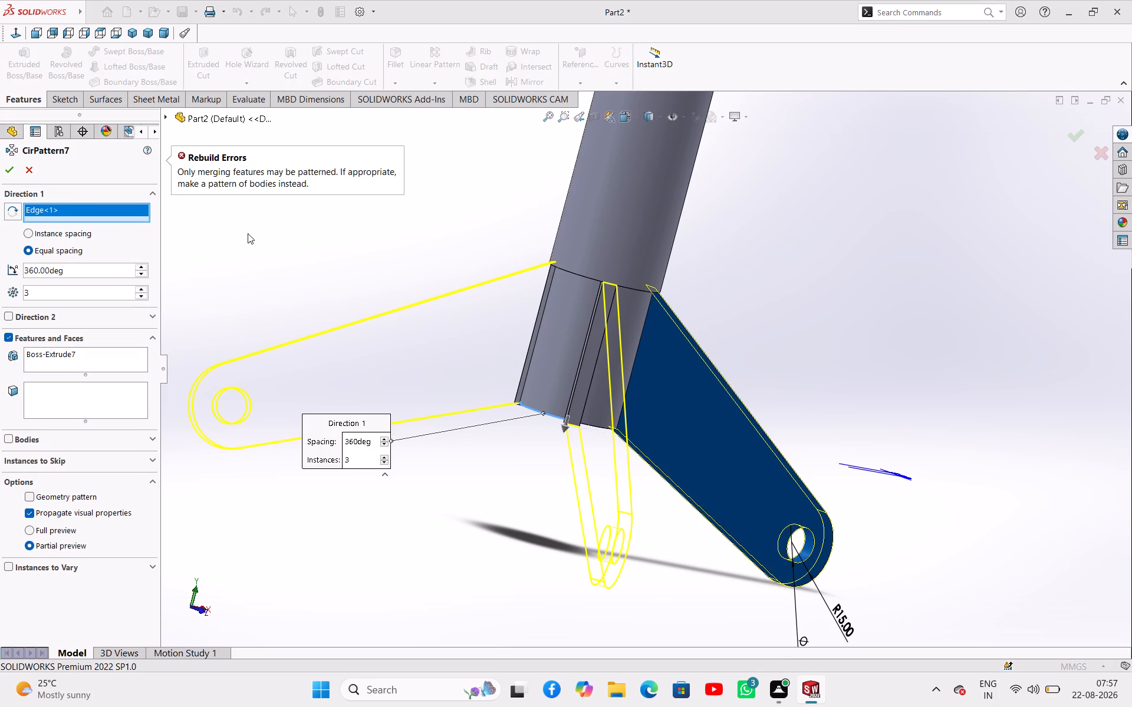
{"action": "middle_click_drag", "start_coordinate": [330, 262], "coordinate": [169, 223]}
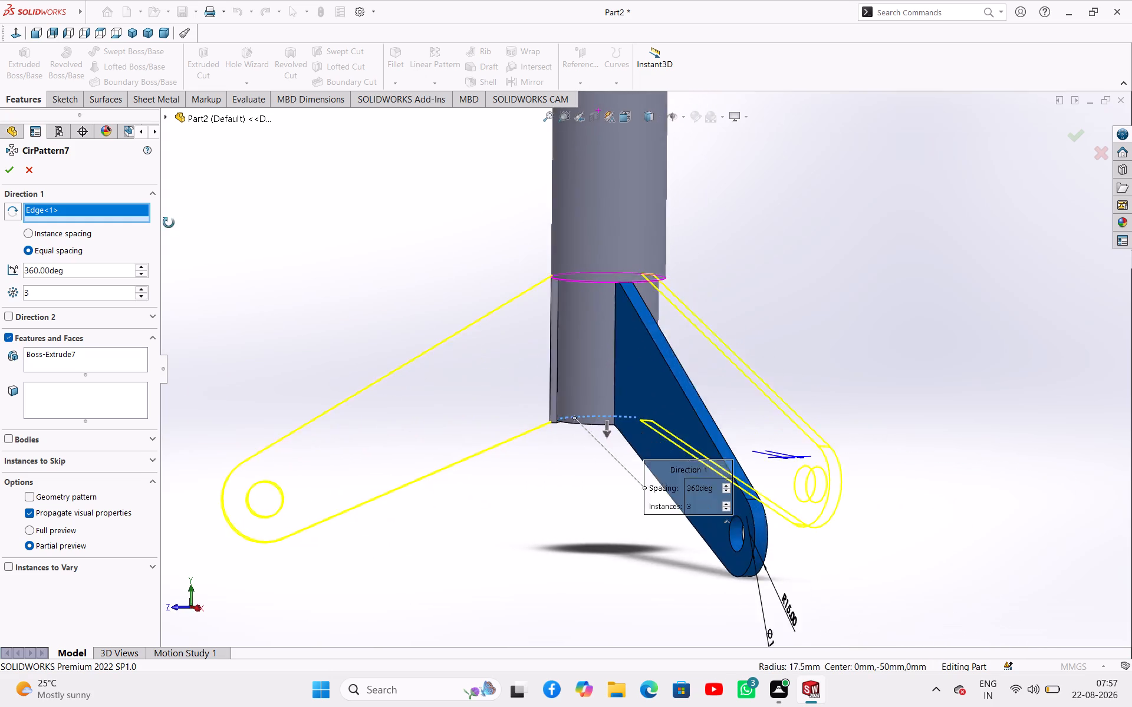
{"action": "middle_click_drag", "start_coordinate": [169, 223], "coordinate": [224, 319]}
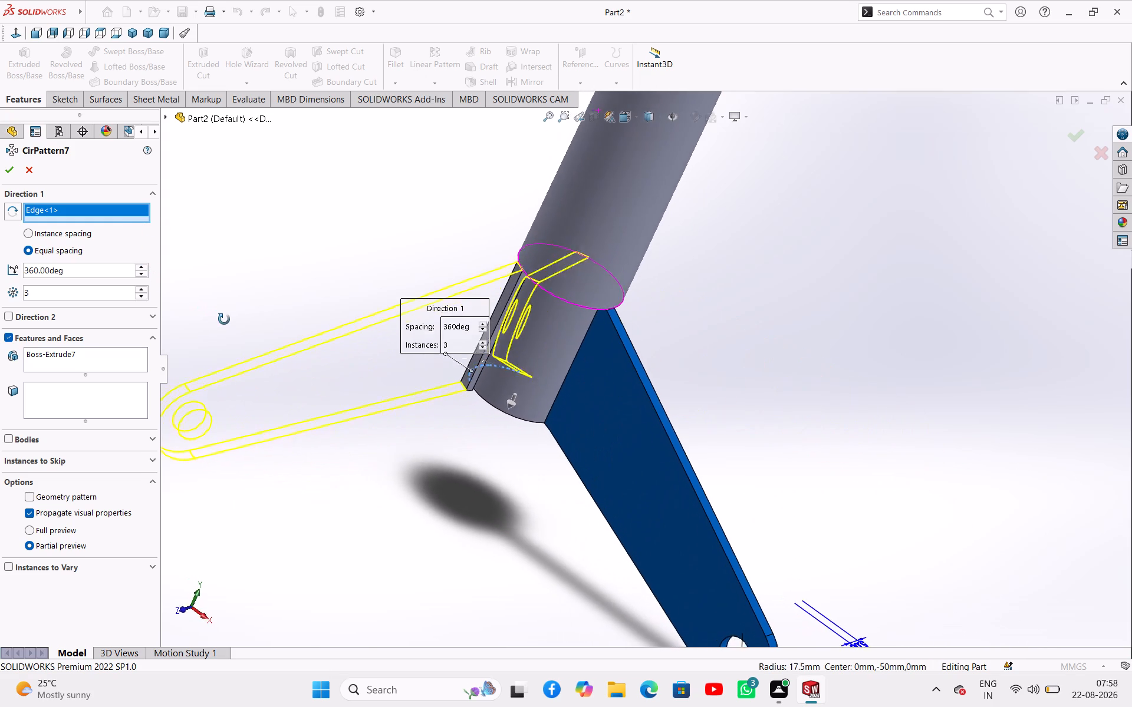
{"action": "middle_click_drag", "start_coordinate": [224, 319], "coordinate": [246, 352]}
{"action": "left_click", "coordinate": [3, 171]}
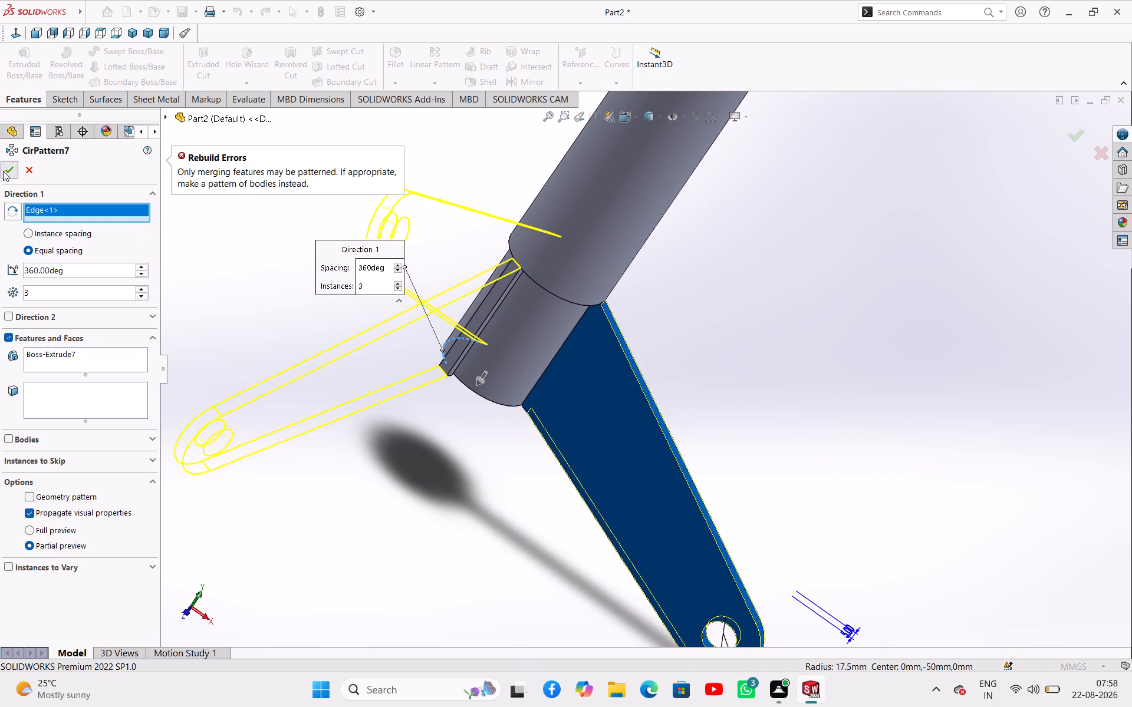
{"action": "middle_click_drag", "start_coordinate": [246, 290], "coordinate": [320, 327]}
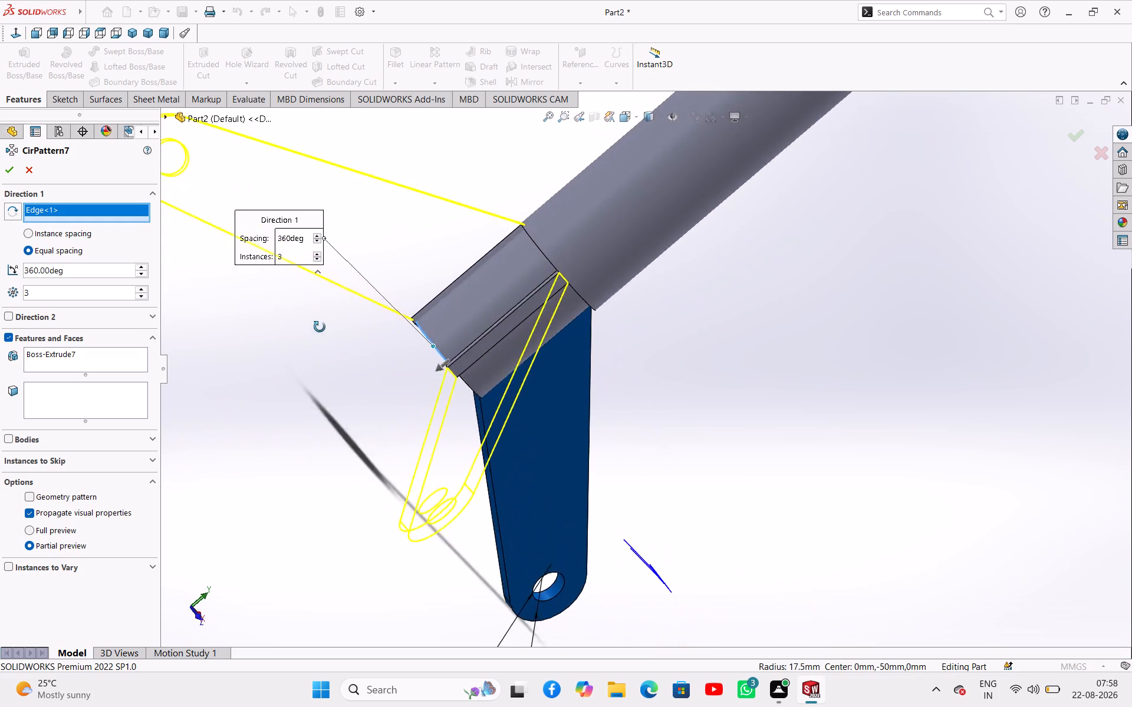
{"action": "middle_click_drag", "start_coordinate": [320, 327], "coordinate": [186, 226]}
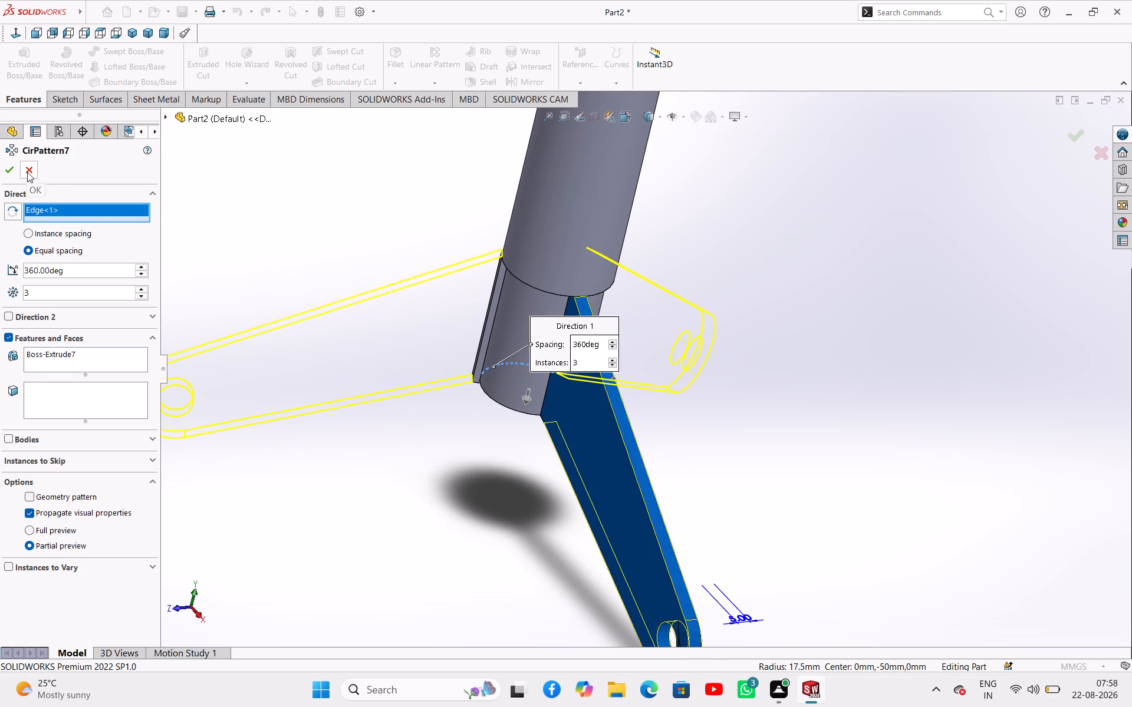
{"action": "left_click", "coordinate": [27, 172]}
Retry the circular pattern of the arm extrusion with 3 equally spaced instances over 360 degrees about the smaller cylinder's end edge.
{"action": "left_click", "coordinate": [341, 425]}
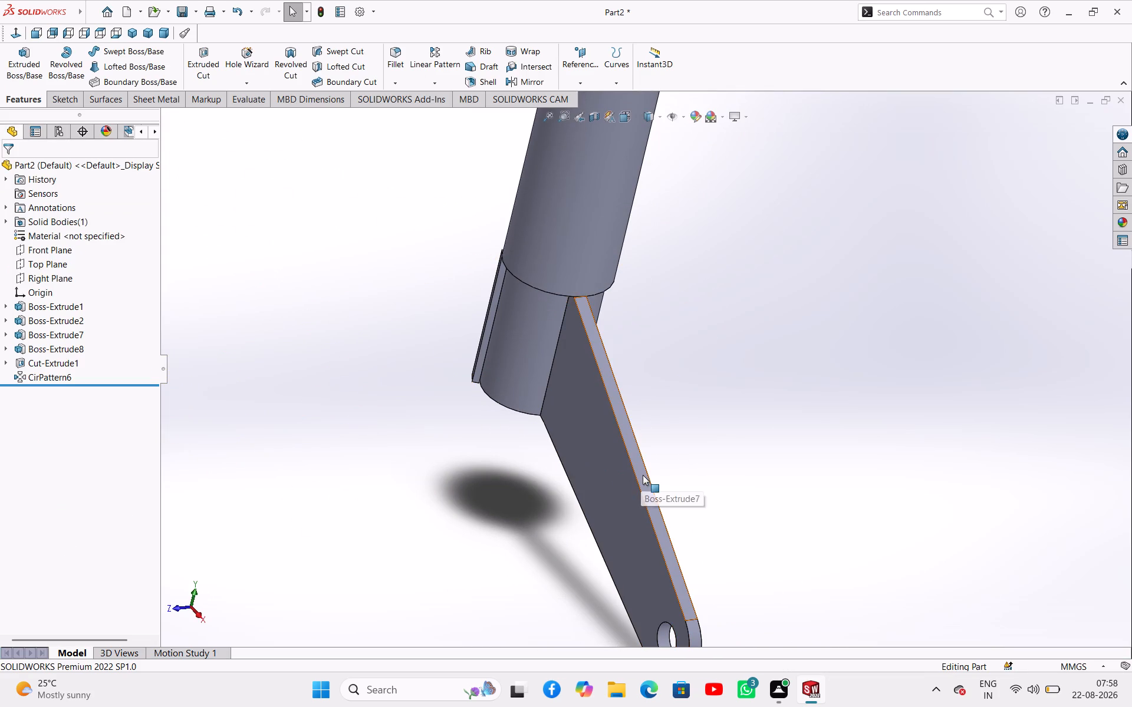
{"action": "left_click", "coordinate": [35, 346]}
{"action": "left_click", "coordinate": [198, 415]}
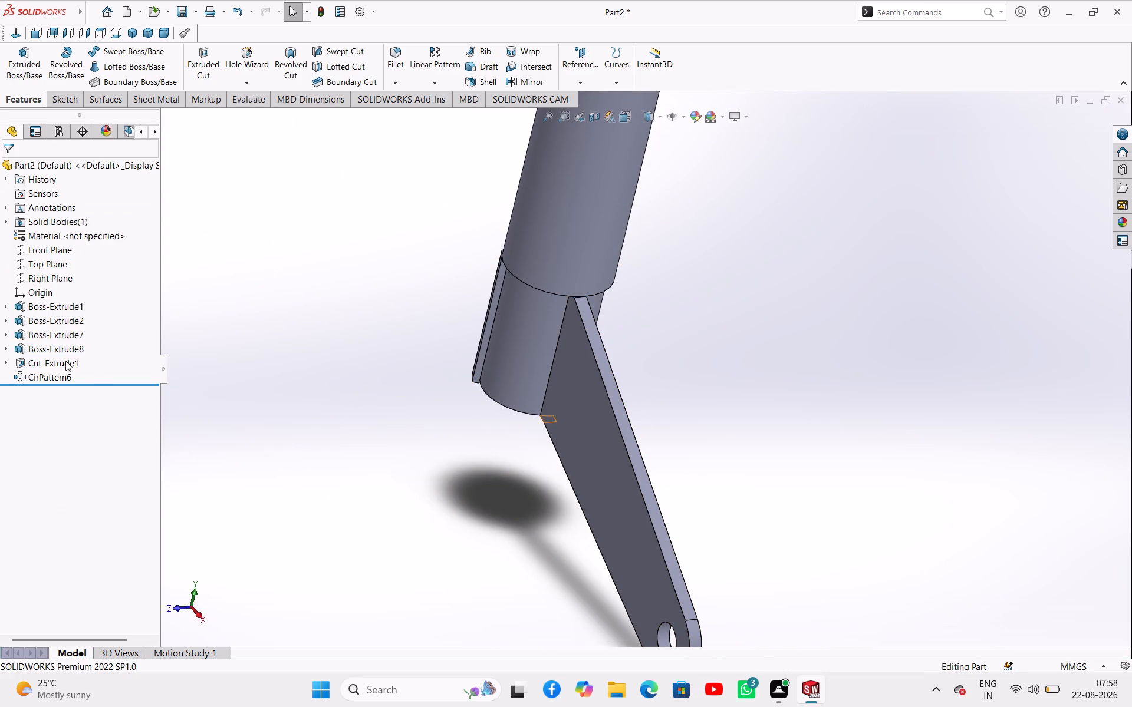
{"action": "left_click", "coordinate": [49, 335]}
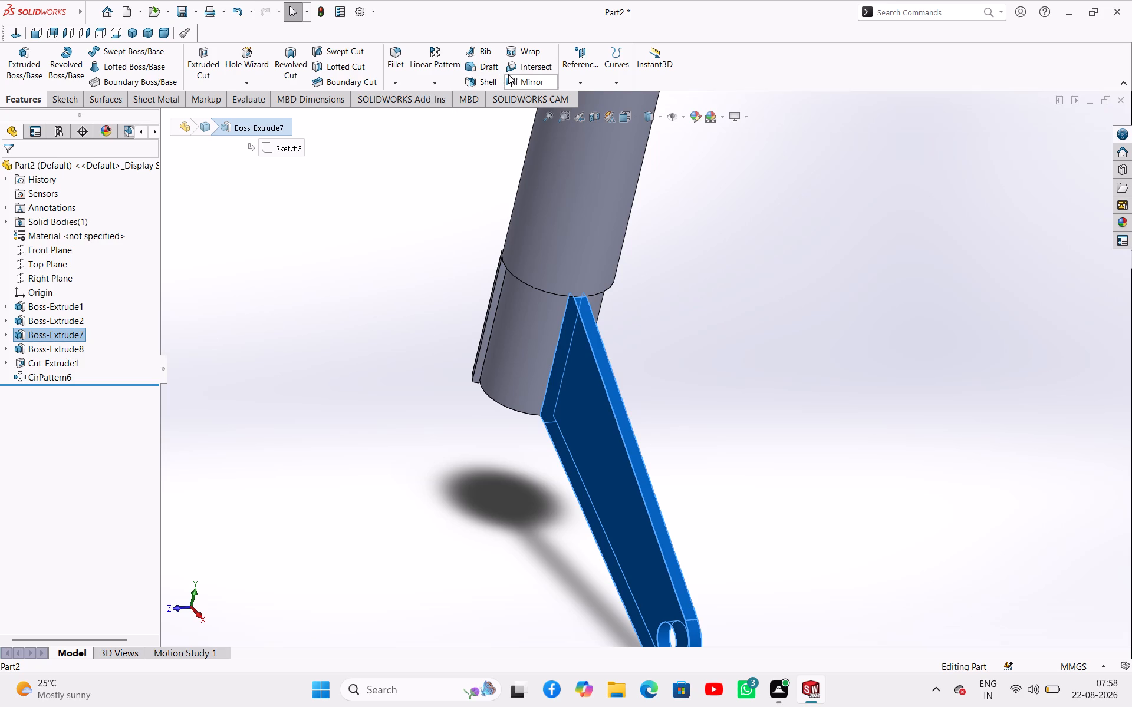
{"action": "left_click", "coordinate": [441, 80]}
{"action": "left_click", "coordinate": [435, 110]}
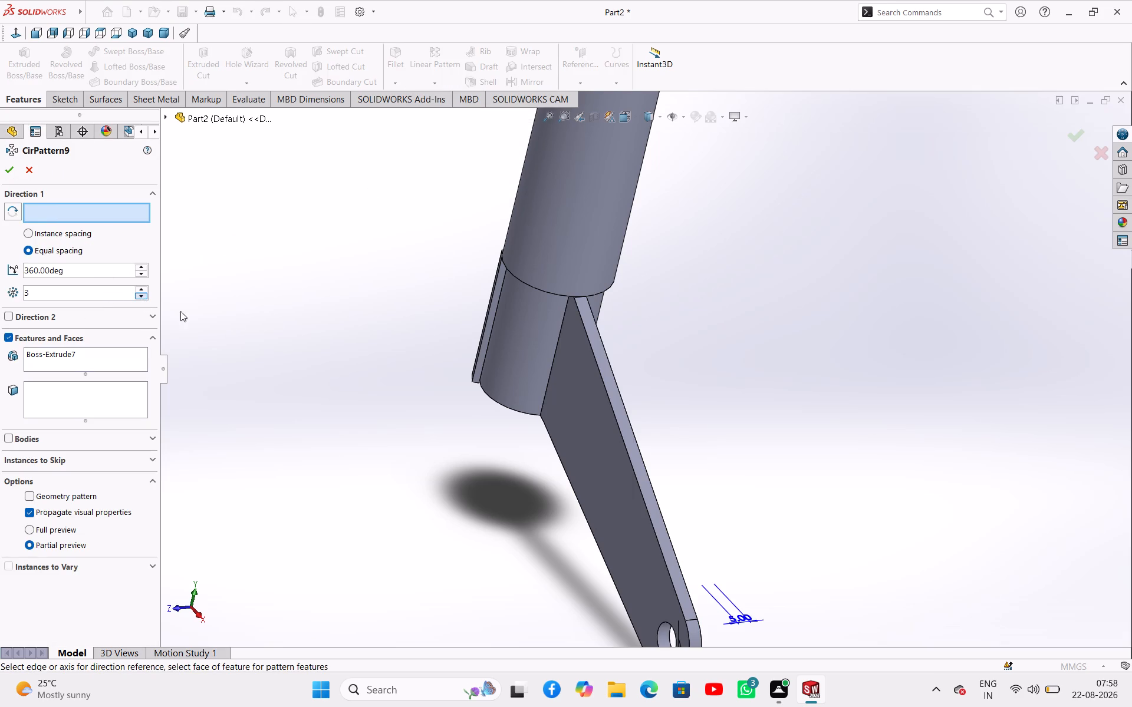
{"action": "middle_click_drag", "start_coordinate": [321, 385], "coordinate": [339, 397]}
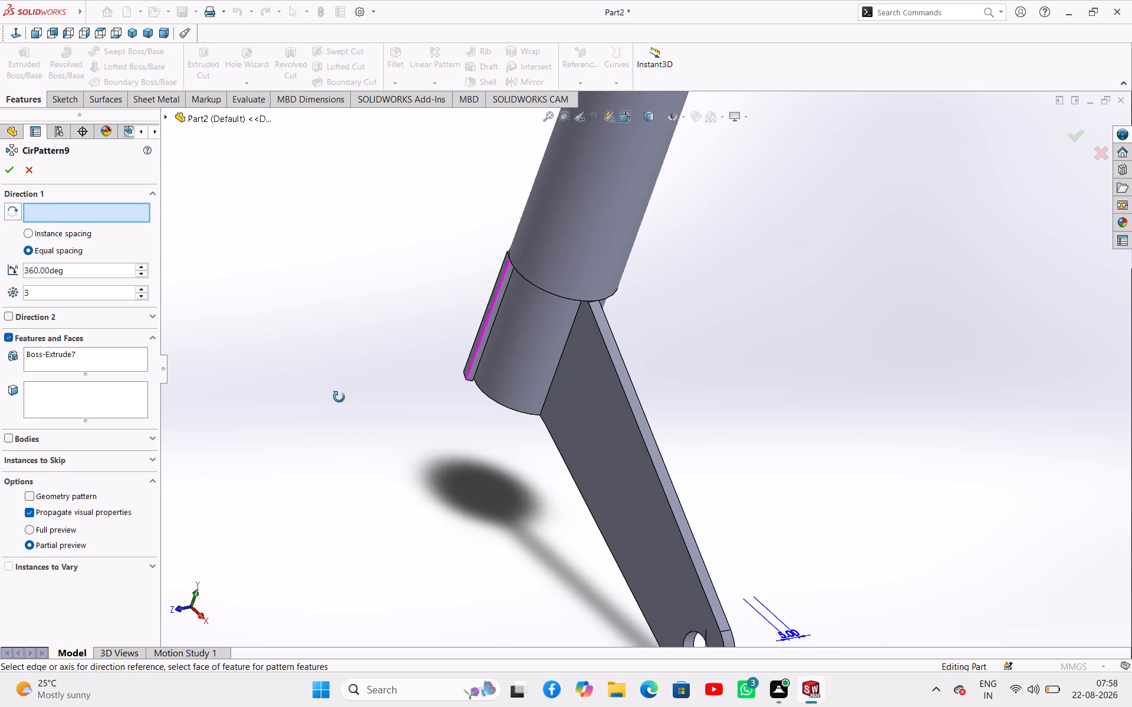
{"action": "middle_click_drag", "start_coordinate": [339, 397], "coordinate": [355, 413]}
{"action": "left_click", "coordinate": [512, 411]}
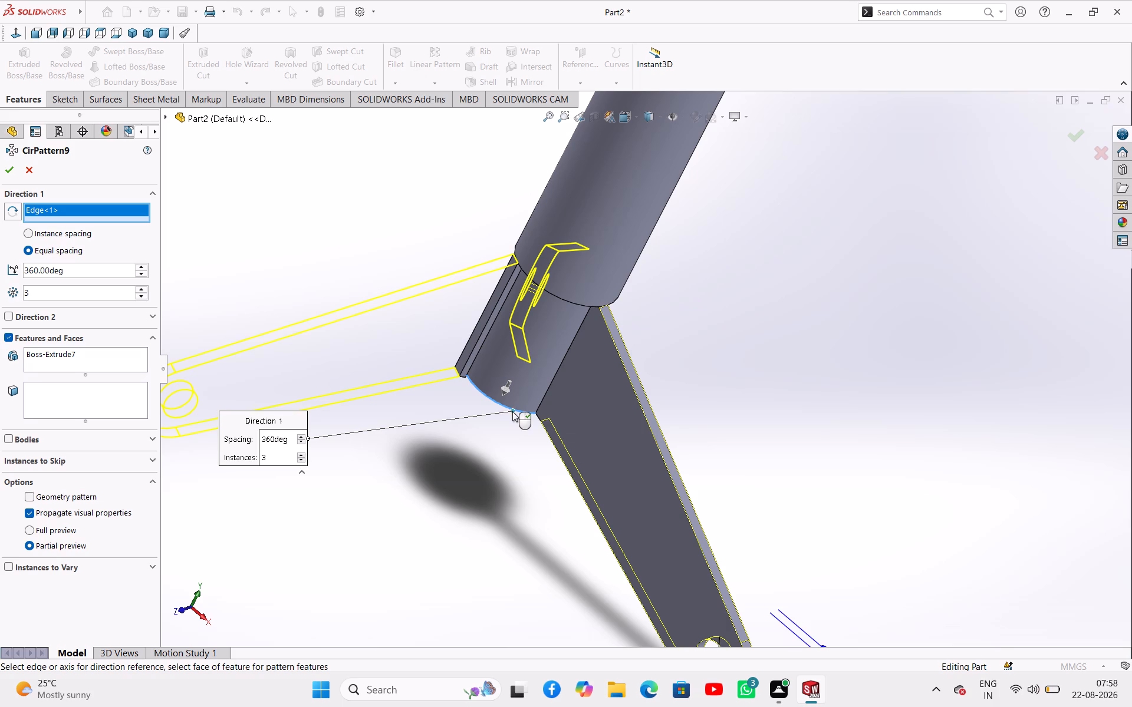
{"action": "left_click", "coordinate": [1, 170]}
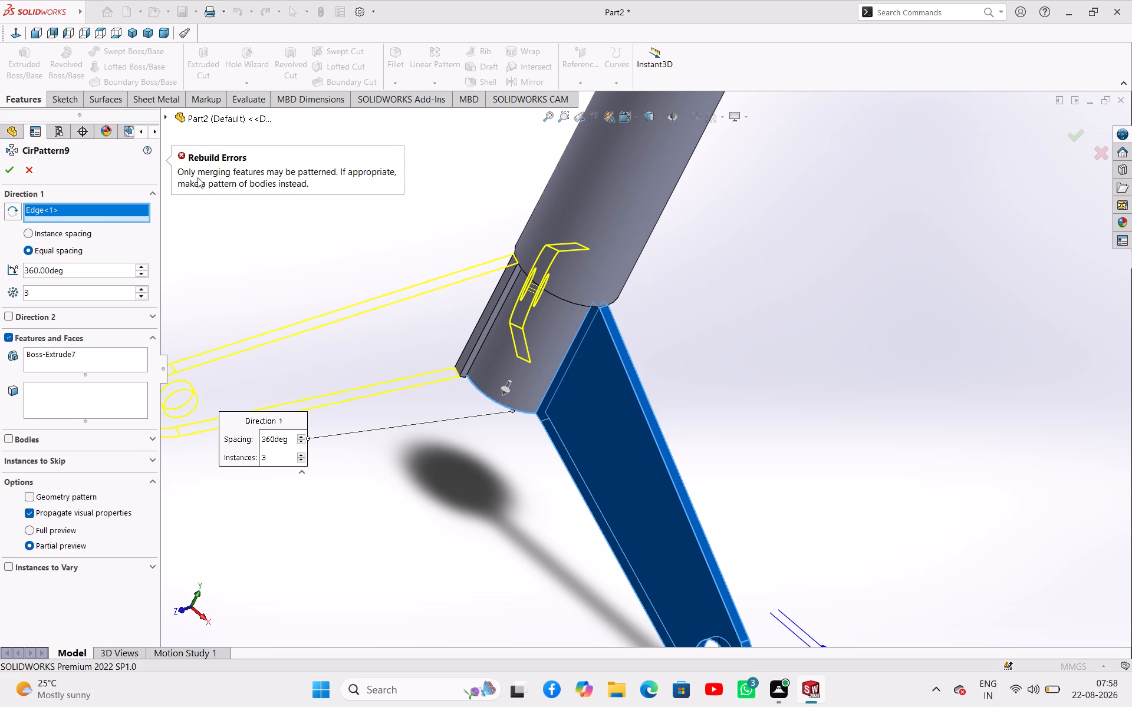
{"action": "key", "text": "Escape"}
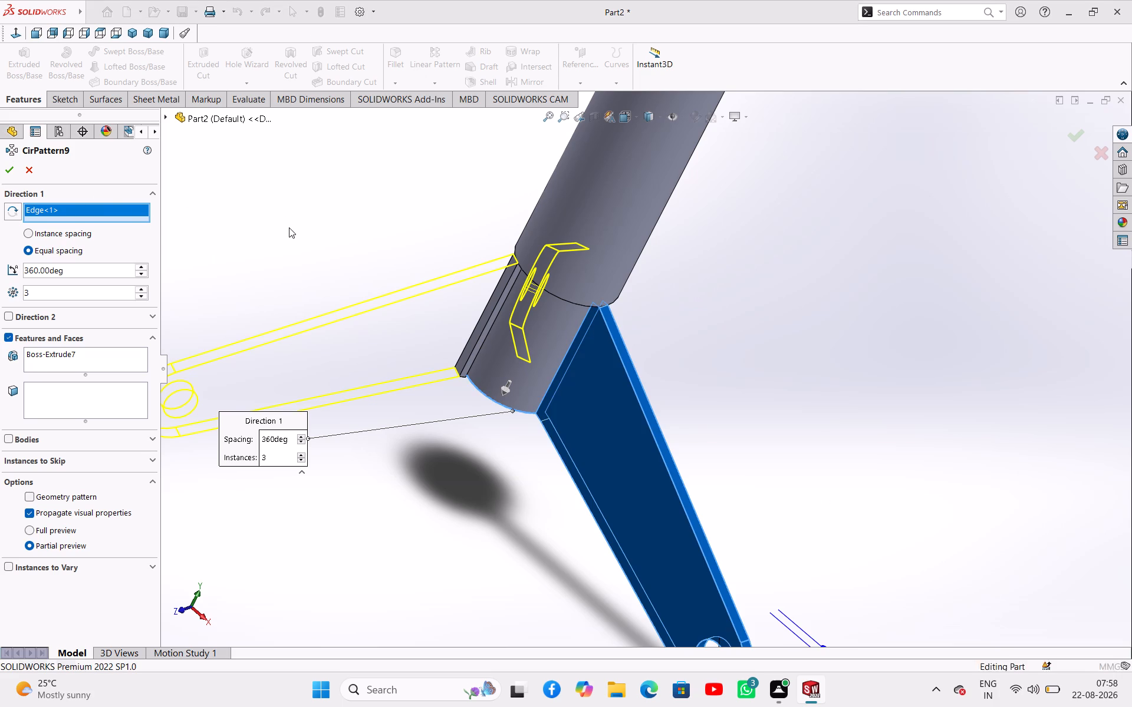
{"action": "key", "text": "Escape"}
Examine the arm's upper corner where it meets the shaft's shoulder and the smaller cylinder.
{"action": "scroll", "coordinate": [601, 340], "scroll_direction": "down", "scroll_amount": 4}
{"action": "scroll", "coordinate": [572, 293], "scroll_direction": "down", "scroll_amount": 7}
{"action": "middle_click_drag", "start_coordinate": [700, 289], "coordinate": [636, 330]}
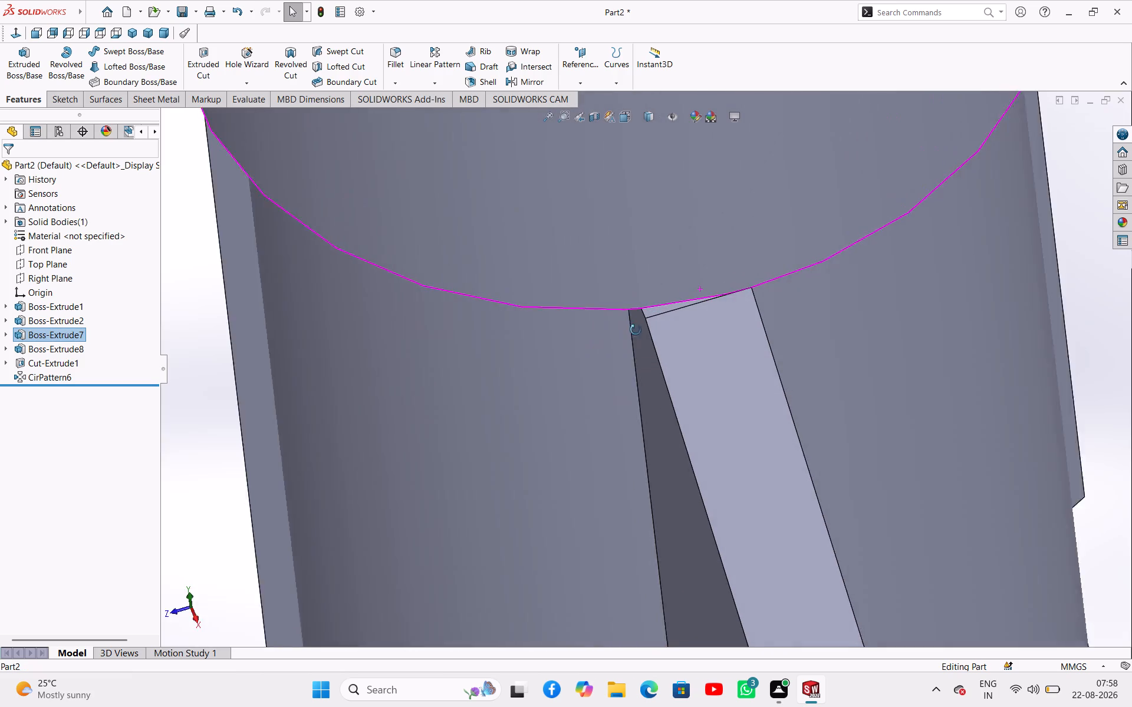
{"action": "middle_click_drag", "start_coordinate": [636, 330], "coordinate": [663, 382]}
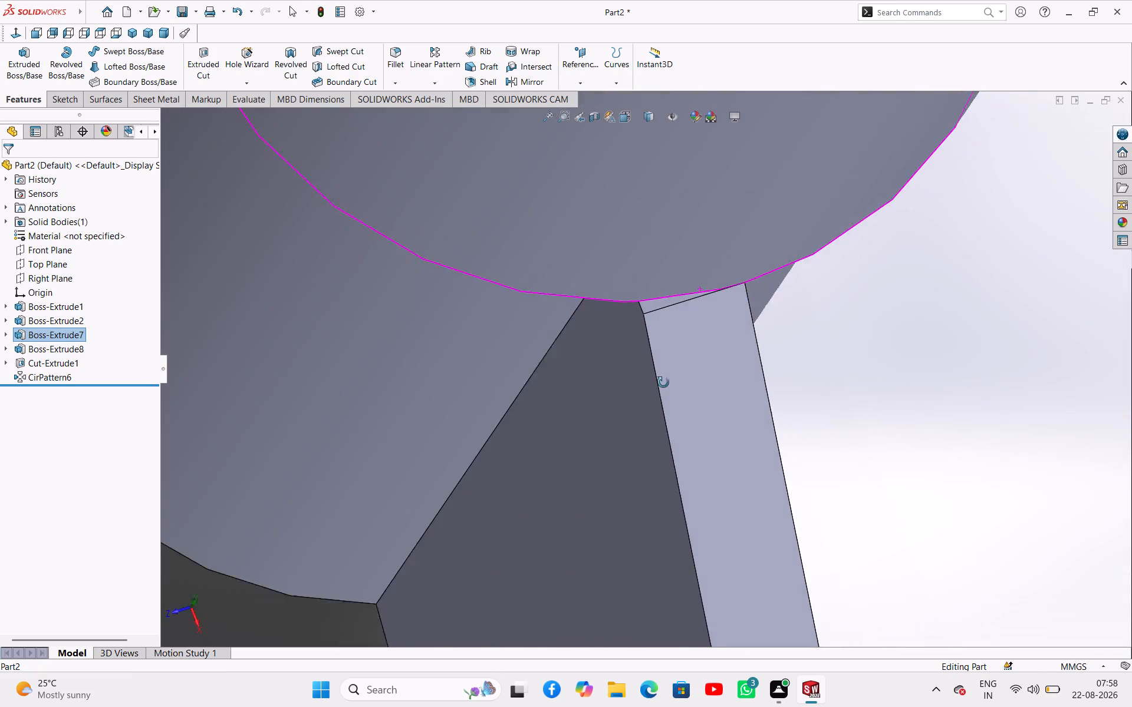
{"action": "middle_click_drag", "start_coordinate": [663, 382], "coordinate": [693, 366]}
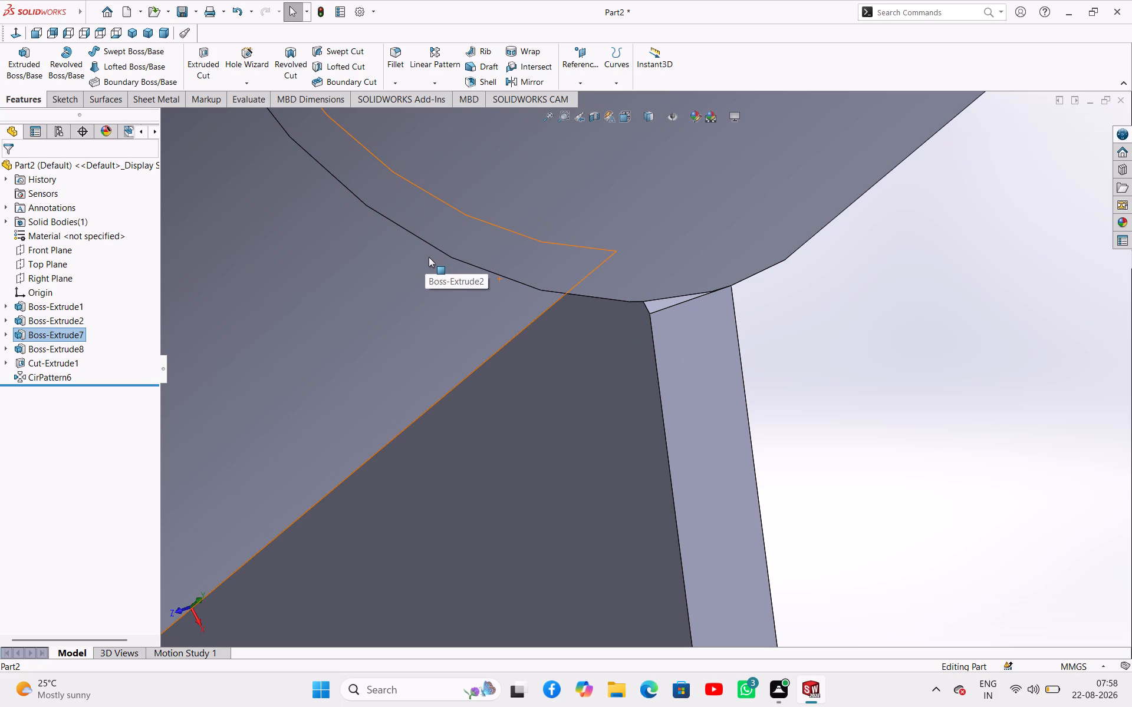
{"action": "scroll", "coordinate": [357, 238], "scroll_direction": "up", "scroll_amount": 2}
{"action": "scroll", "coordinate": [69, 379], "scroll_direction": "up", "scroll_amount": 2}
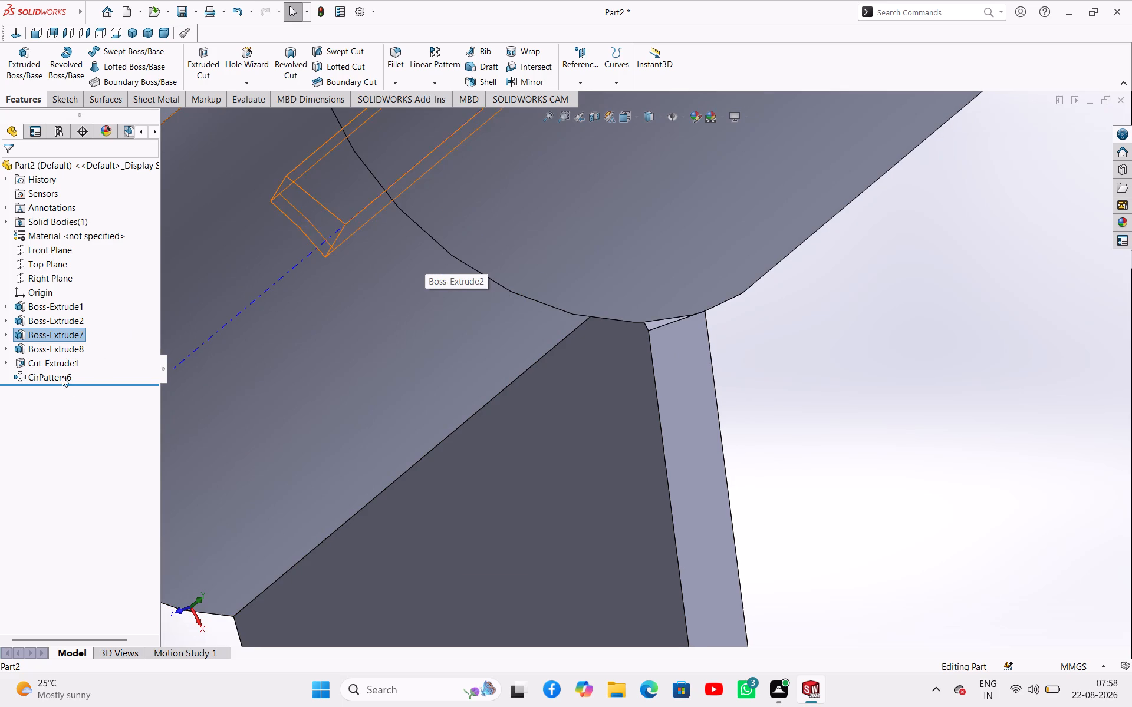
{"action": "scroll", "coordinate": [62, 376], "scroll_direction": "up", "scroll_amount": 1}
Delete the circular pattern of the joining extrusion.
{"action": "right_click", "coordinate": [42, 380]}
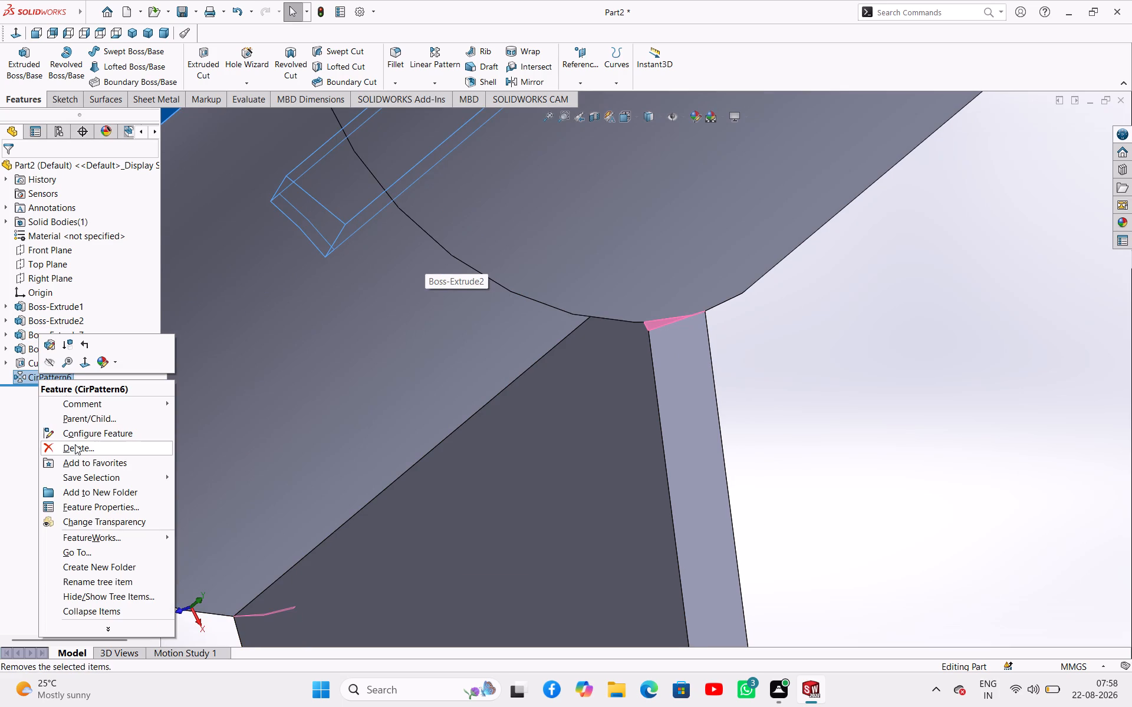
{"action": "left_click", "coordinate": [77, 448]}
{"action": "left_click", "coordinate": [649, 272]}
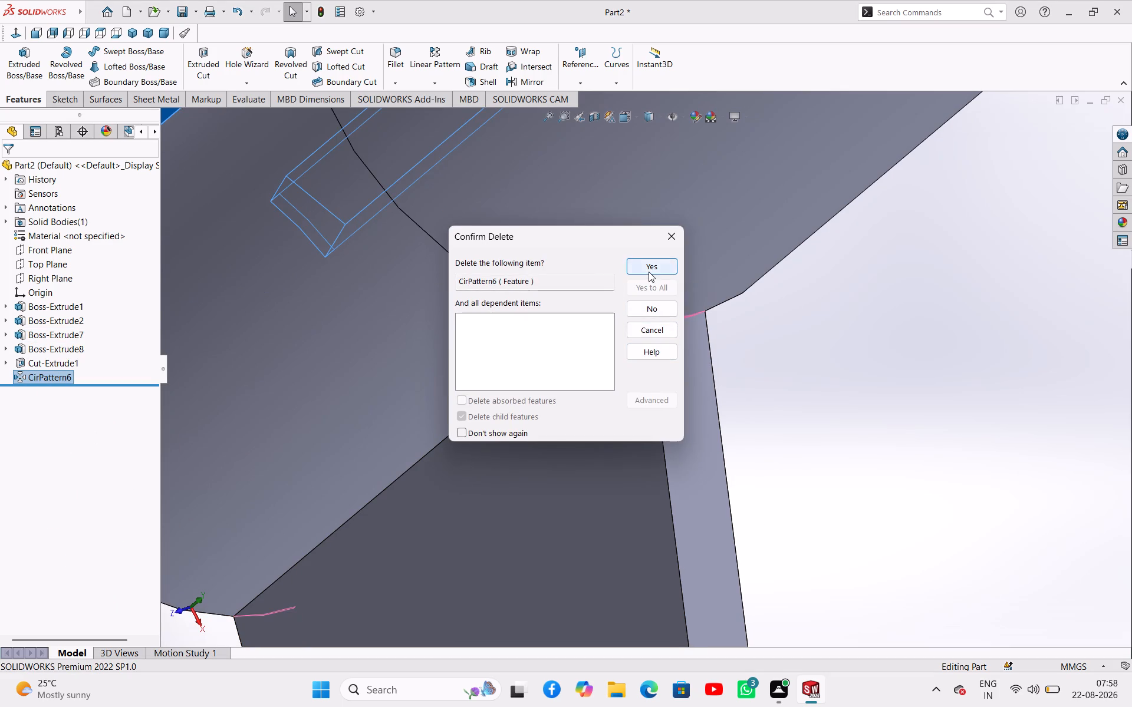
{"action": "left_click", "coordinate": [782, 361]}
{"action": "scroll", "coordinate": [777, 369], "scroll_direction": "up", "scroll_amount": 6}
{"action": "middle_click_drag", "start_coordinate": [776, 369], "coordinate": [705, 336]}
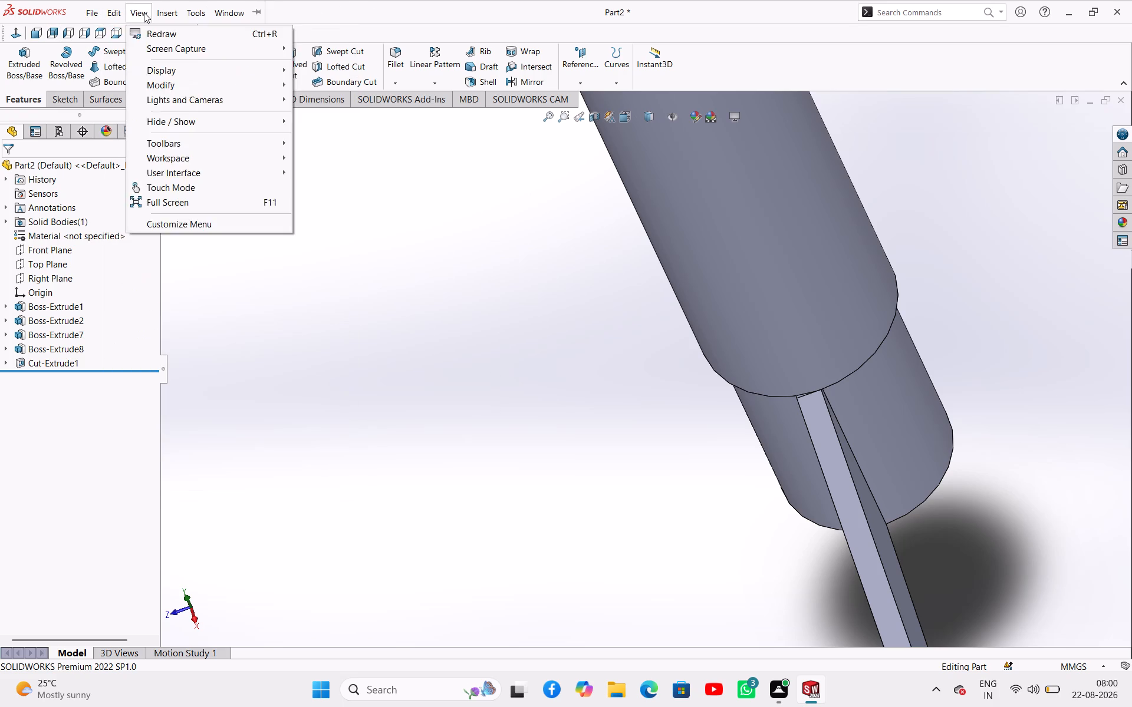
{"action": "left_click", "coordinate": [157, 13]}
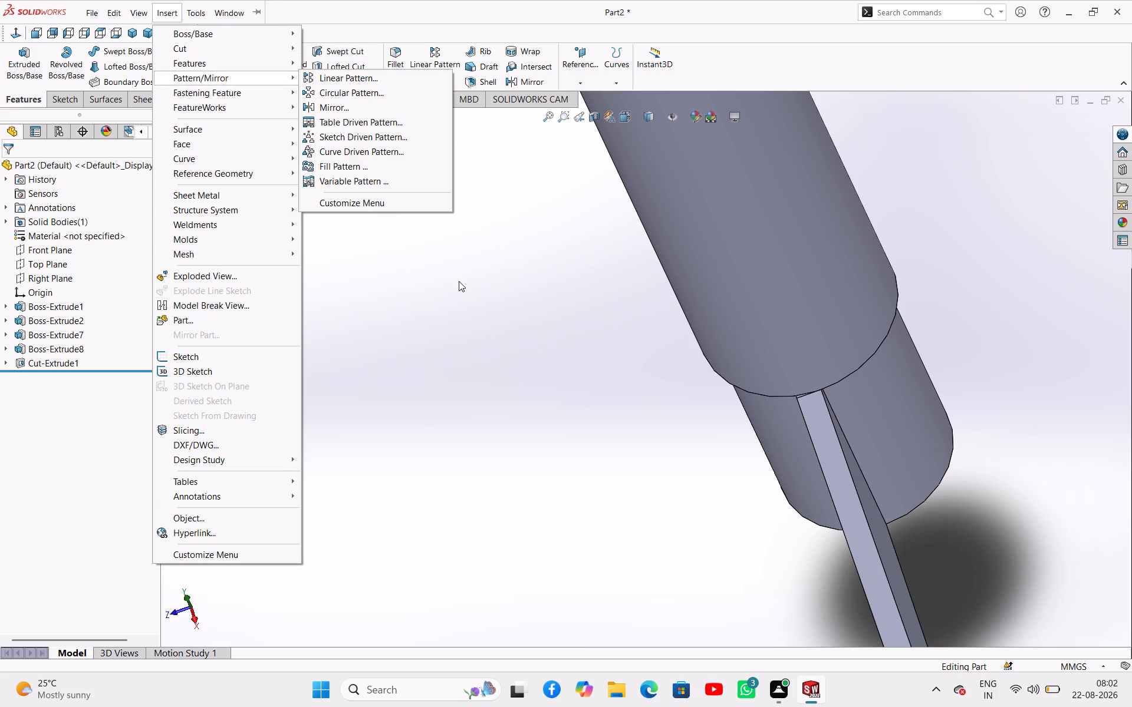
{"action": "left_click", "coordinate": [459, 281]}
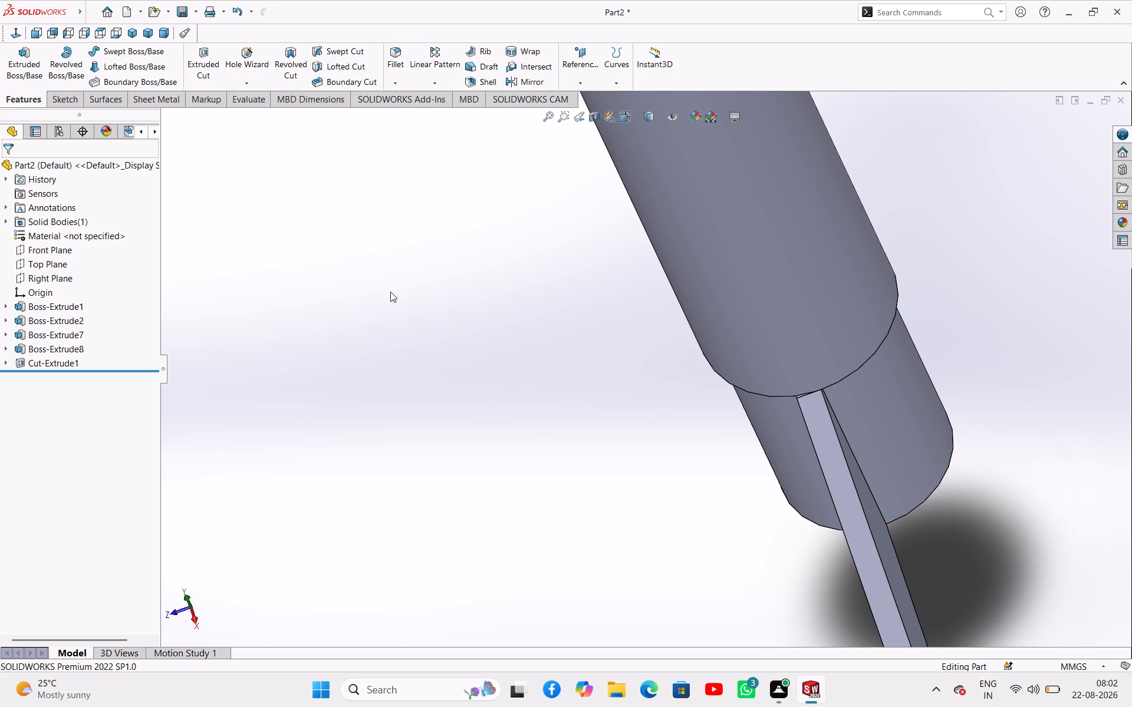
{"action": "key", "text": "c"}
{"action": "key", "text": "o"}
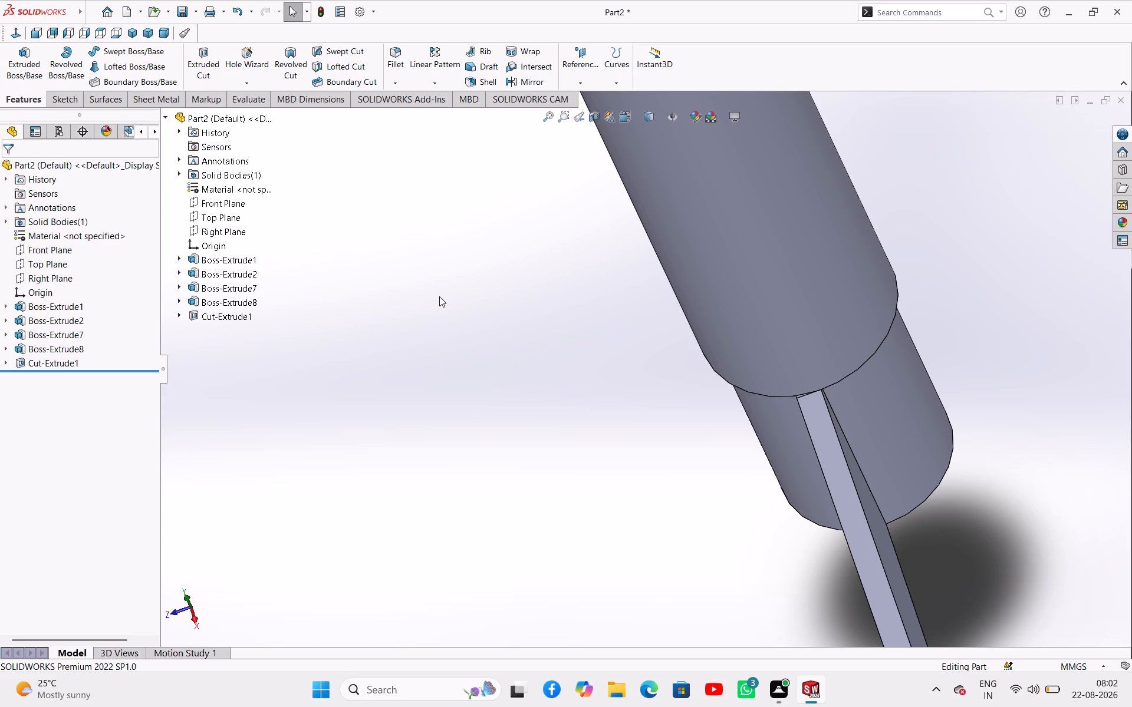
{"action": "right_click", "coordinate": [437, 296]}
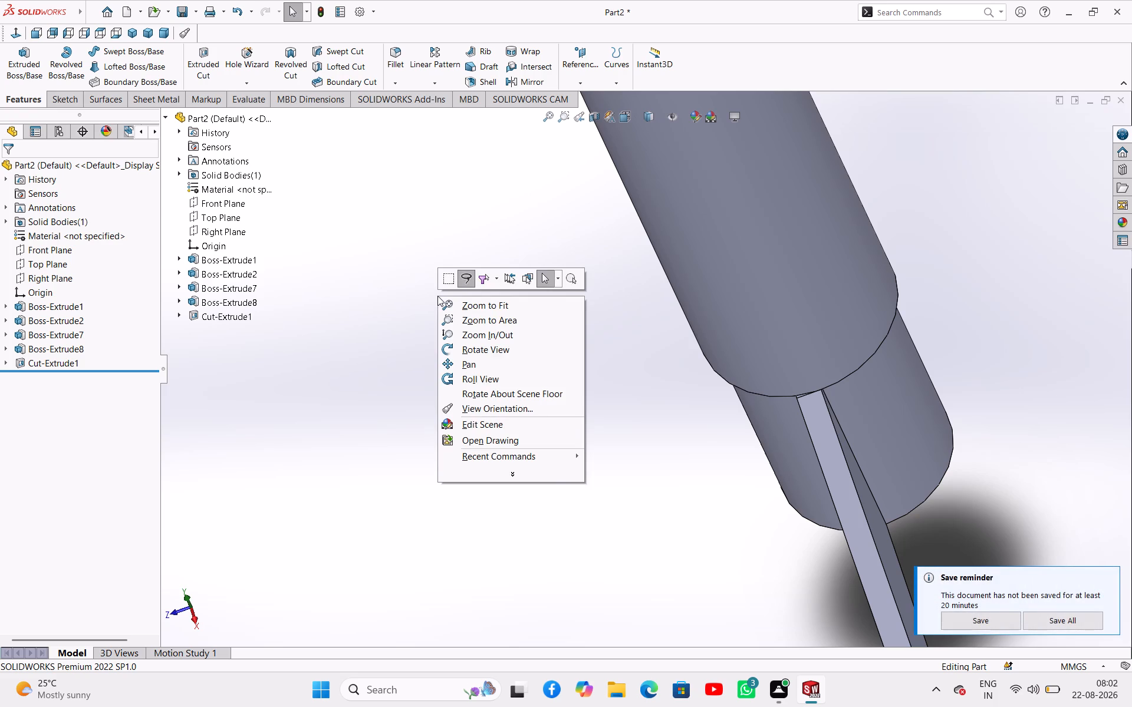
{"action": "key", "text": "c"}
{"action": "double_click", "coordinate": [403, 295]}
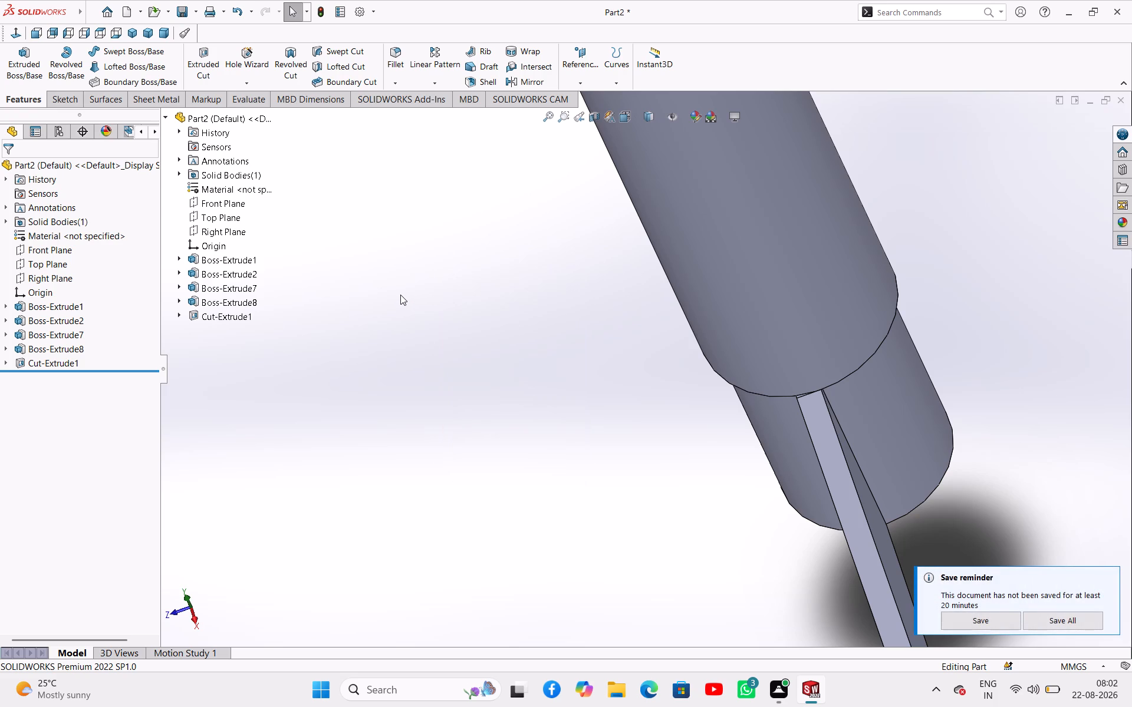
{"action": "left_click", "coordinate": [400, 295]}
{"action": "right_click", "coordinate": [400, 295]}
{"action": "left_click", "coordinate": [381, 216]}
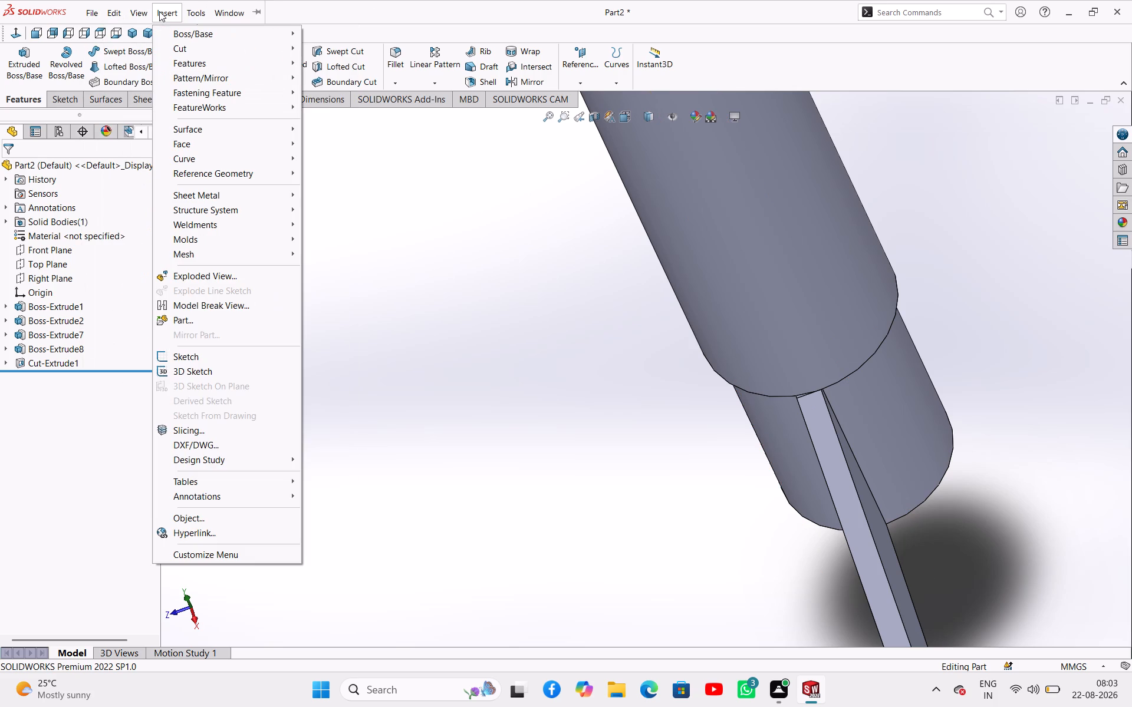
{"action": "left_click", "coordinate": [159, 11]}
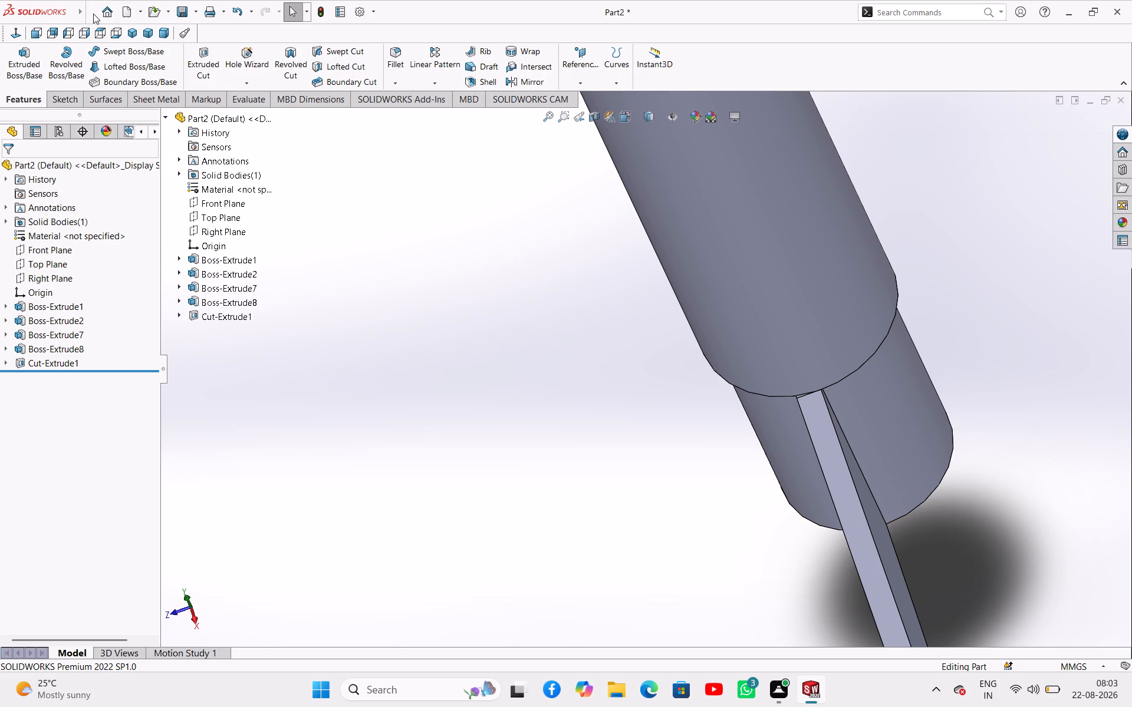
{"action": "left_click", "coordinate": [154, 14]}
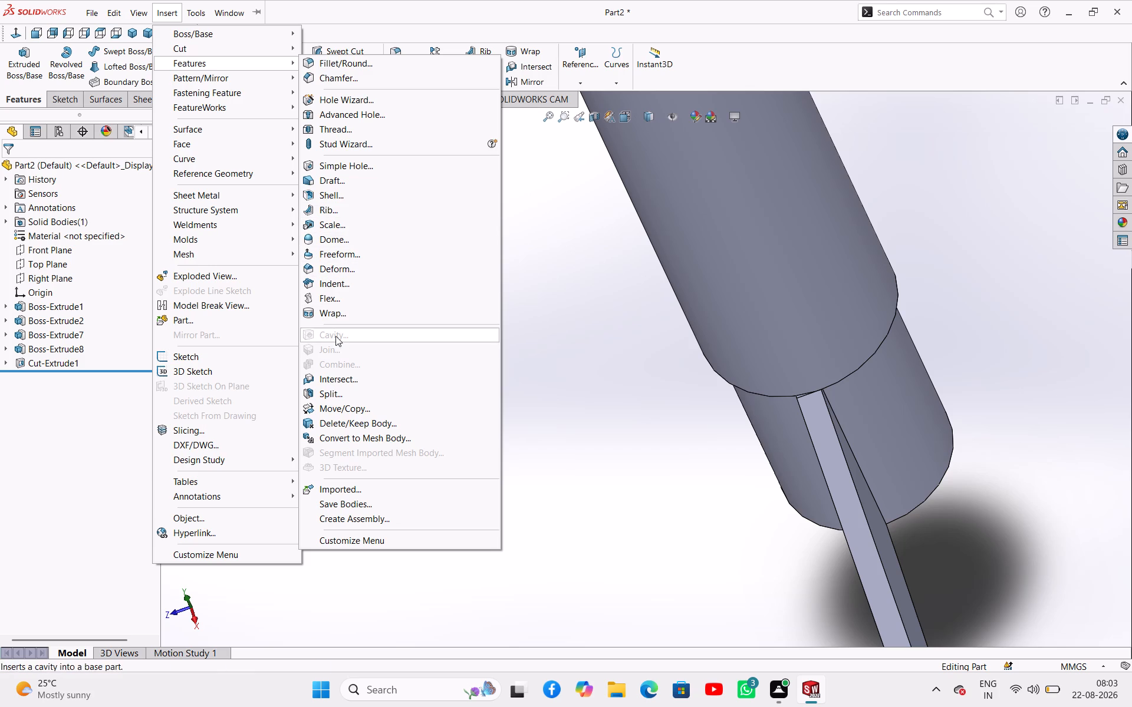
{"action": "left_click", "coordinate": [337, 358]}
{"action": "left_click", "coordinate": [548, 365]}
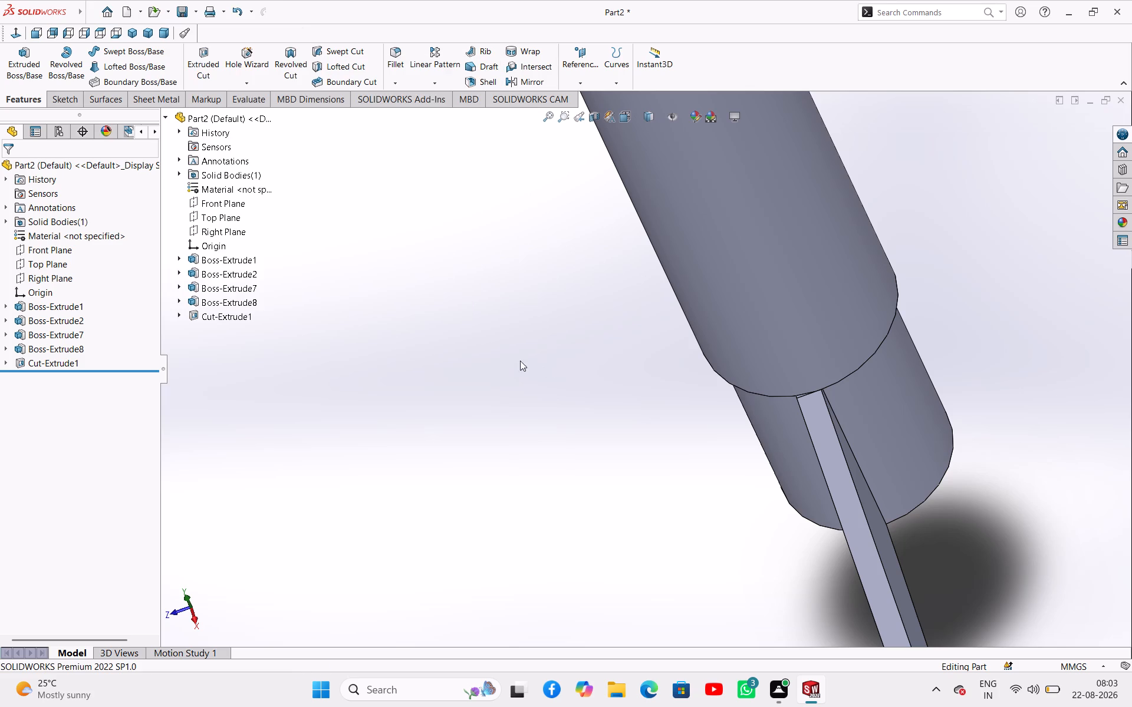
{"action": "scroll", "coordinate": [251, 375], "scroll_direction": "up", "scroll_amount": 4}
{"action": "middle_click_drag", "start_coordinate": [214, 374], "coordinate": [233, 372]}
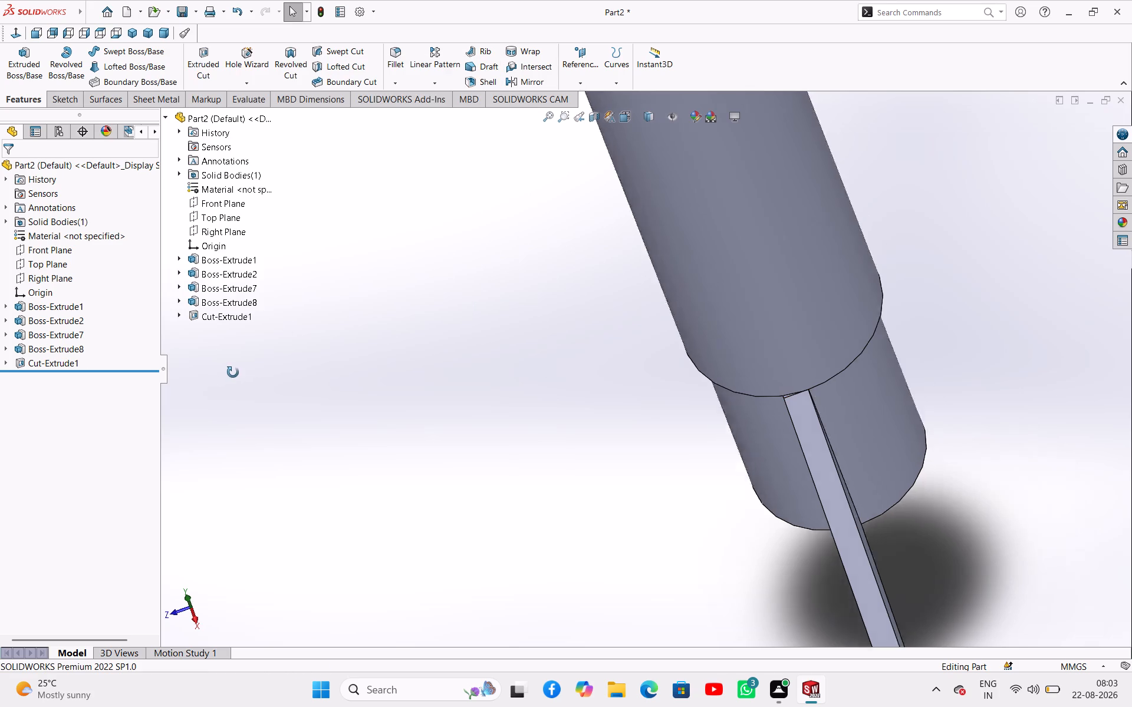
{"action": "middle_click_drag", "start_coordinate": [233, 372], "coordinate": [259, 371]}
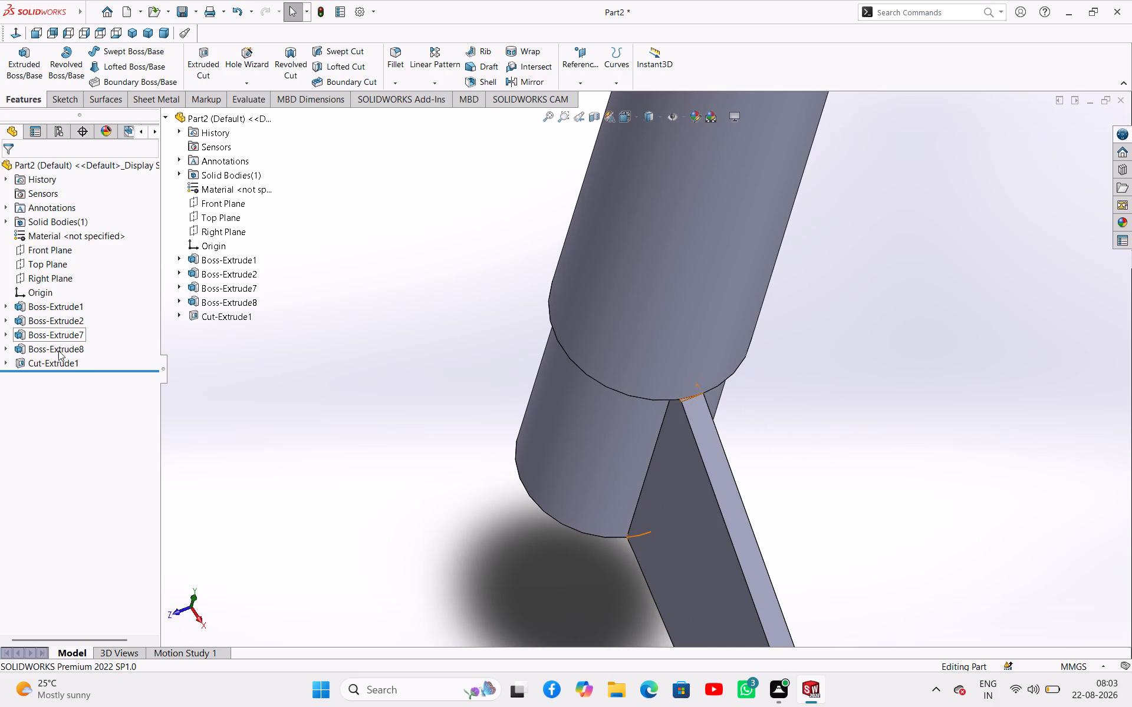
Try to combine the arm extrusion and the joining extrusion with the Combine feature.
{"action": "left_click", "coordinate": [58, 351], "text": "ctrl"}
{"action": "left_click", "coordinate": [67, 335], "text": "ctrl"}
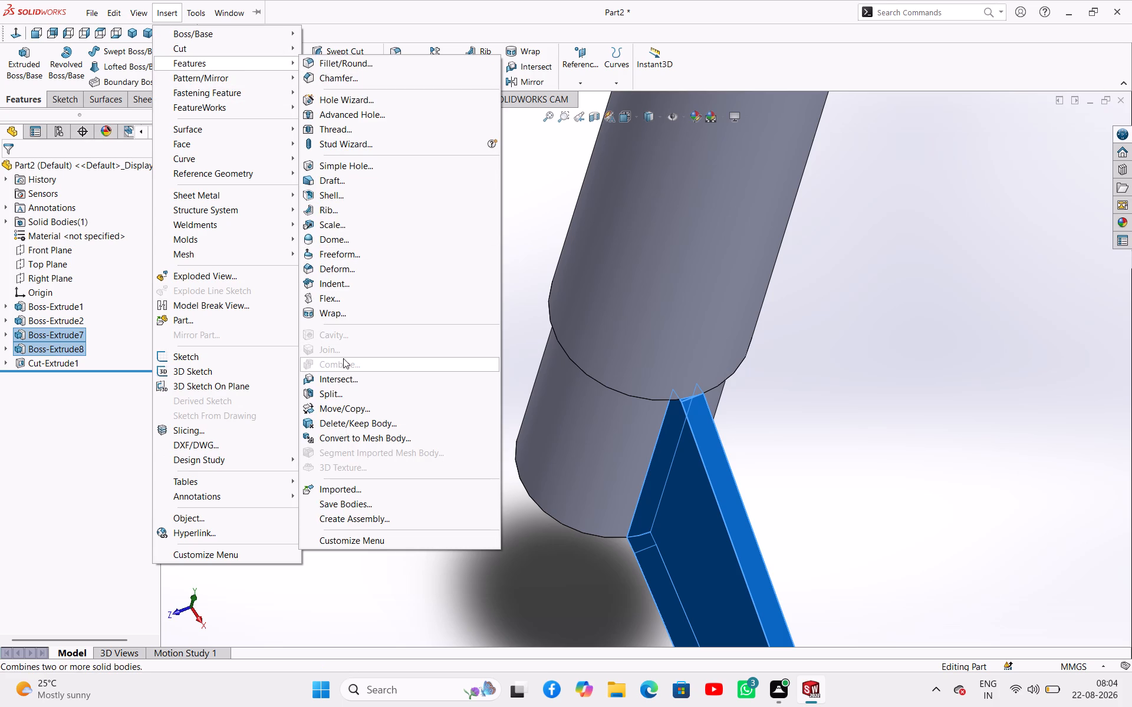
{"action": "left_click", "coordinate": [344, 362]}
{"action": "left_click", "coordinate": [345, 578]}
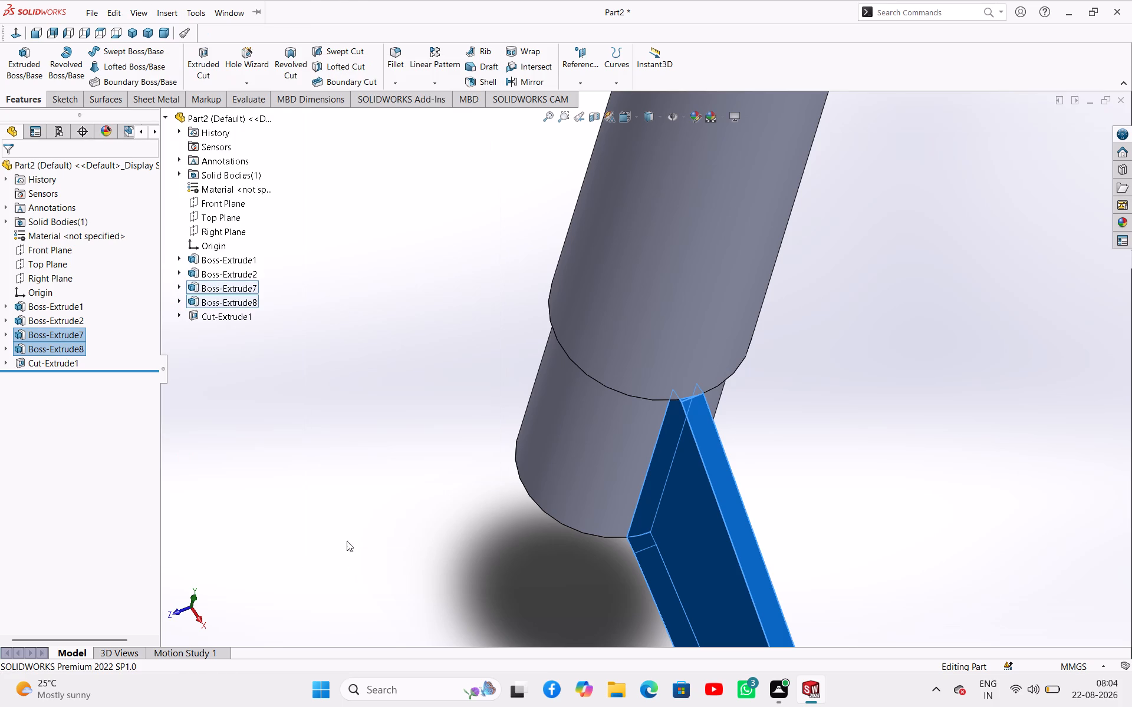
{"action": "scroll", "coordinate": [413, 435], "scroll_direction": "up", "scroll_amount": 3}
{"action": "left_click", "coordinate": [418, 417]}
Examine from several angles how the arm's upper corner meets the shaft's shoulder and the smaller cylinder.
{"action": "scroll", "coordinate": [623, 425], "scroll_direction": "down", "scroll_amount": 3}
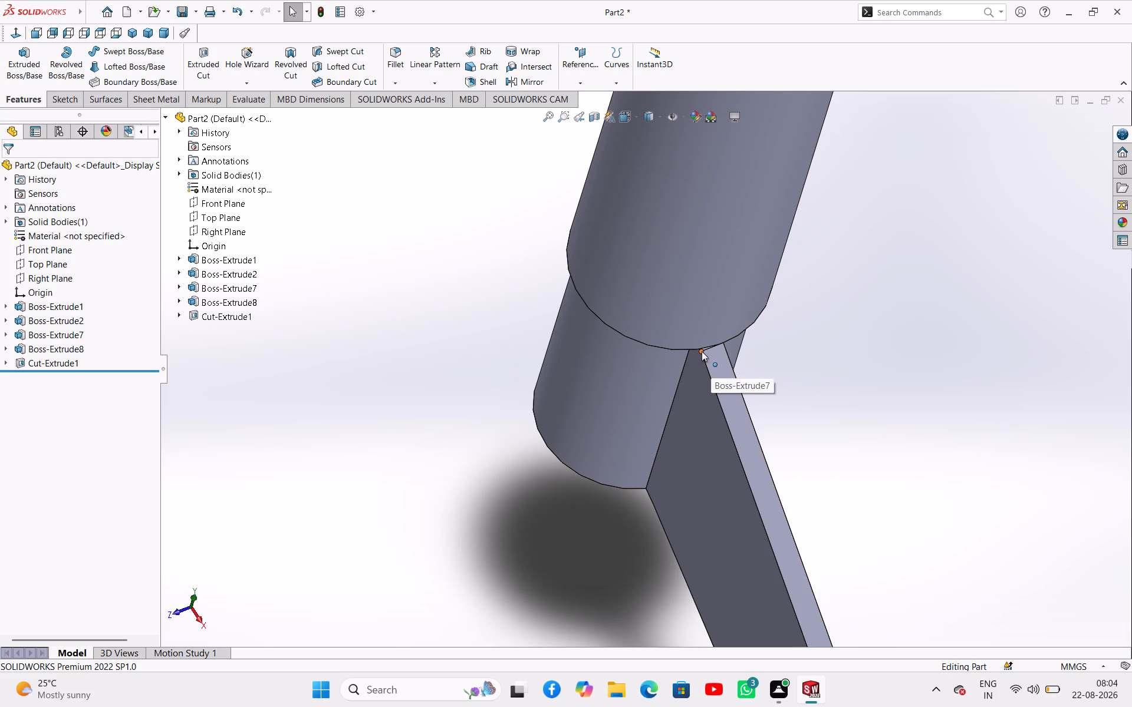
{"action": "left_click_drag", "start_coordinate": [702, 351], "coordinate": [700, 346]}
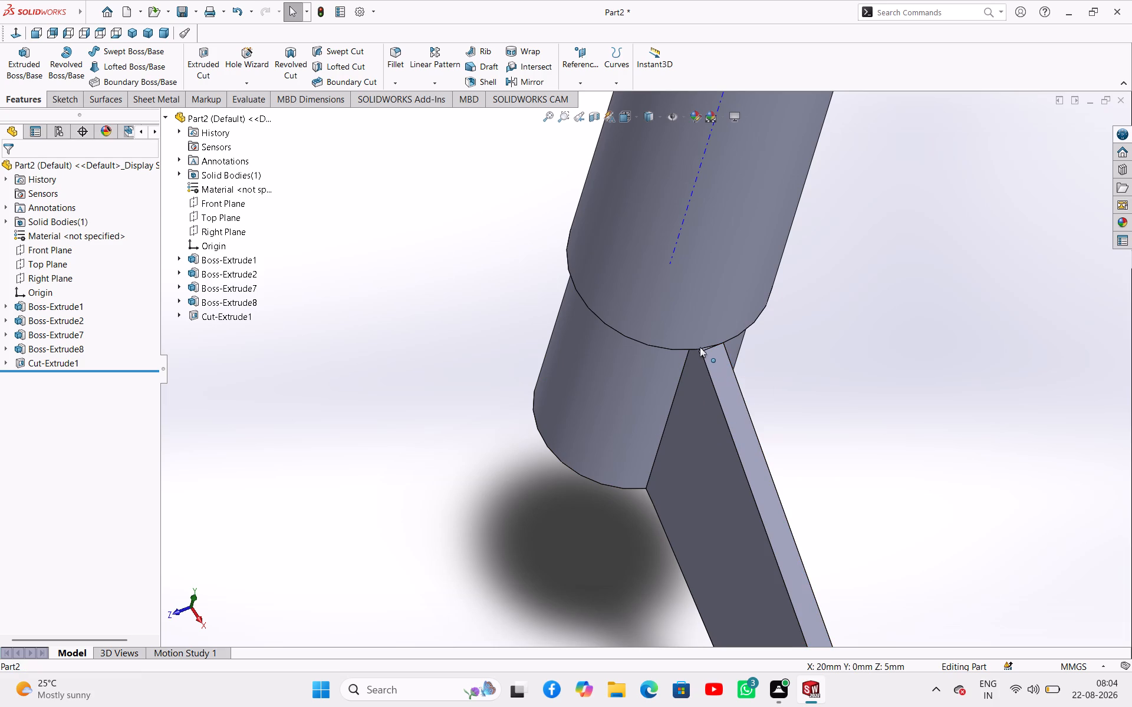
{"action": "left_click", "coordinate": [794, 378]}
{"action": "middle_click_drag", "start_coordinate": [720, 335], "coordinate": [727, 339]}
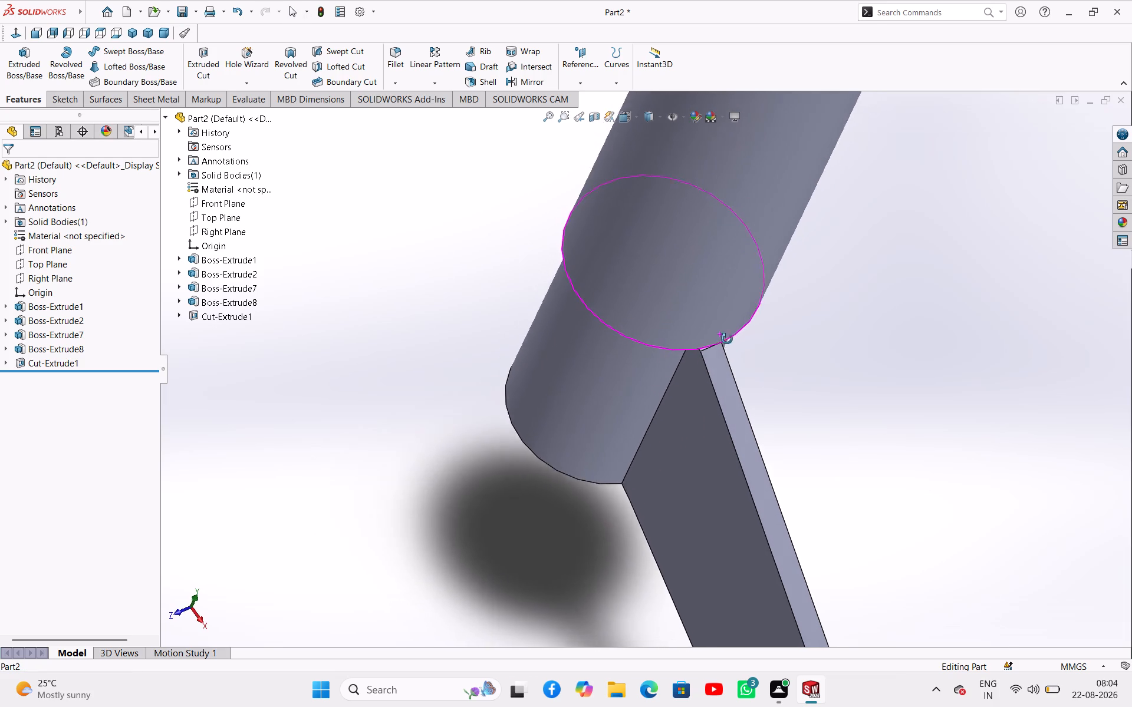
{"action": "middle_click_drag", "start_coordinate": [727, 339], "coordinate": [822, 299]}
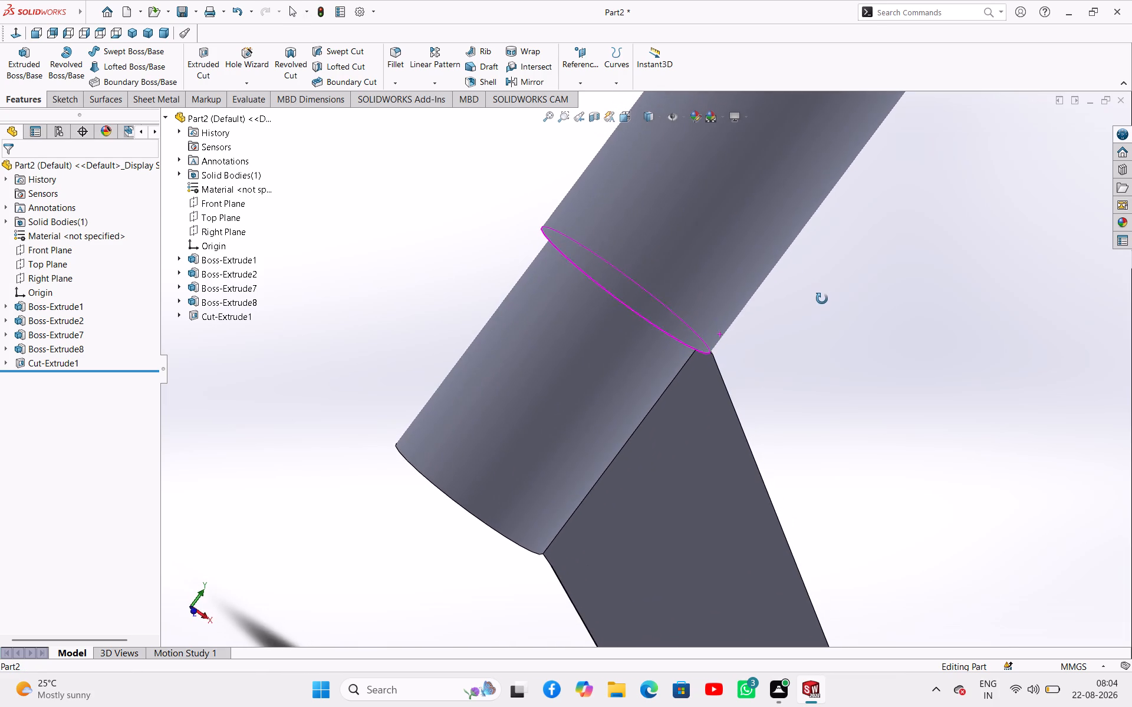
{"action": "middle_click_drag", "start_coordinate": [822, 299], "coordinate": [751, 277]}
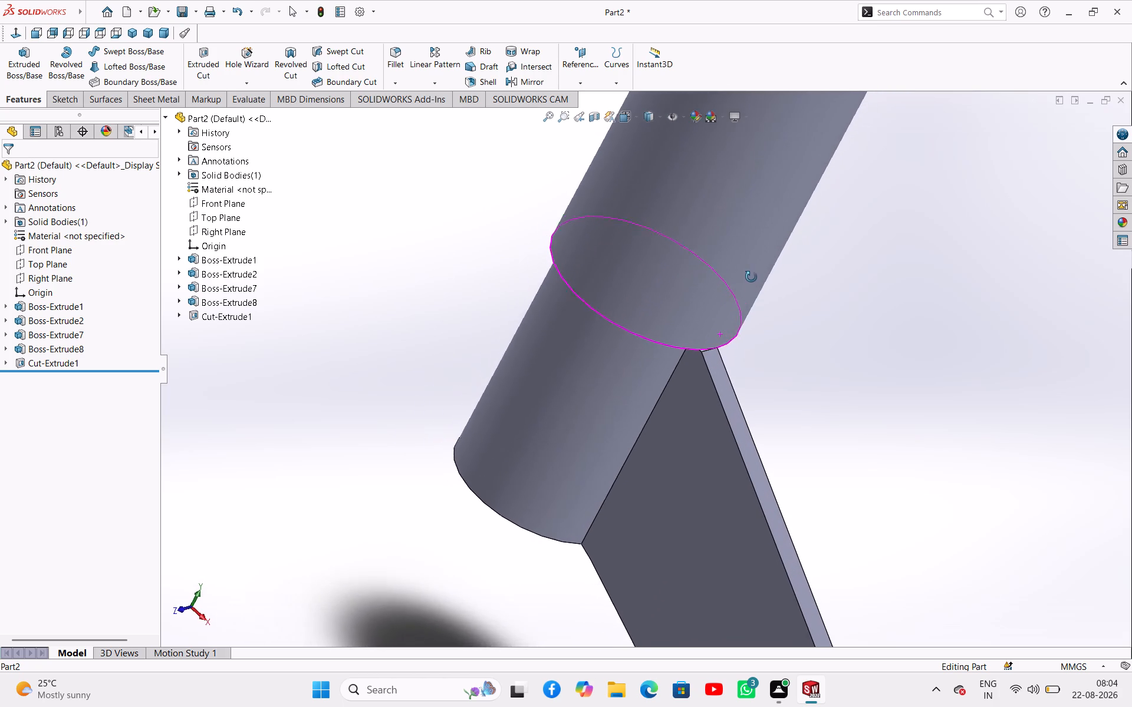
{"action": "middle_click_drag", "start_coordinate": [751, 277], "coordinate": [624, 267]}
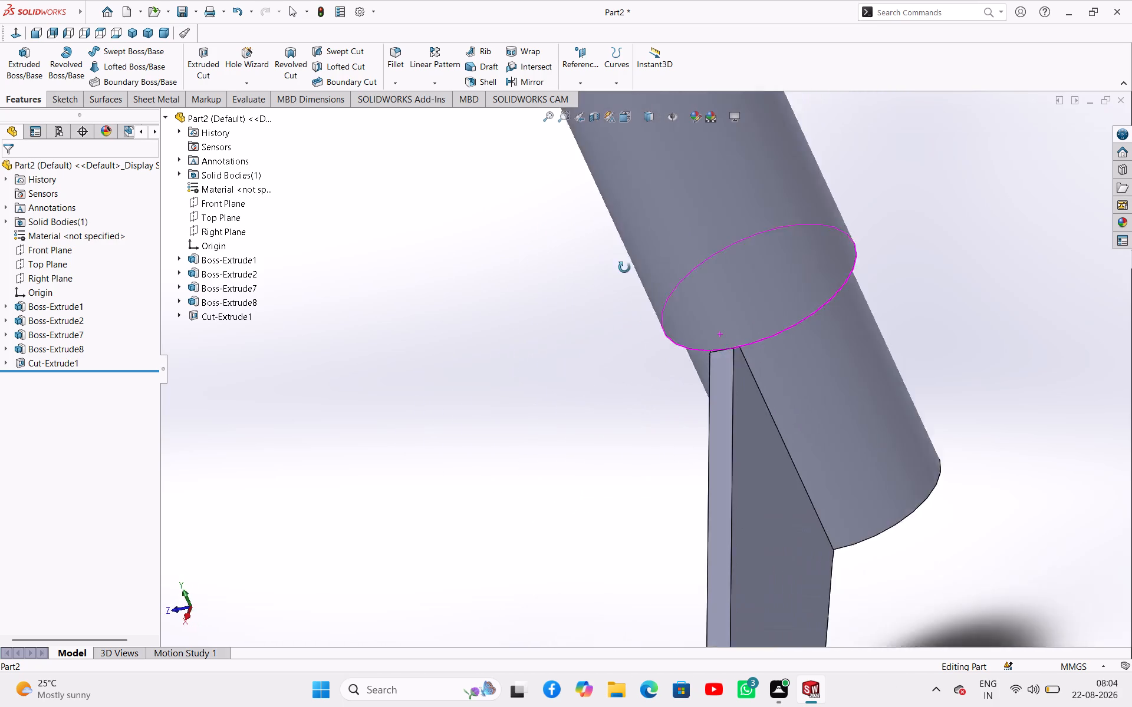
{"action": "middle_click_drag", "start_coordinate": [624, 267], "coordinate": [751, 266]}
{"action": "left_click", "coordinate": [340, 351]}
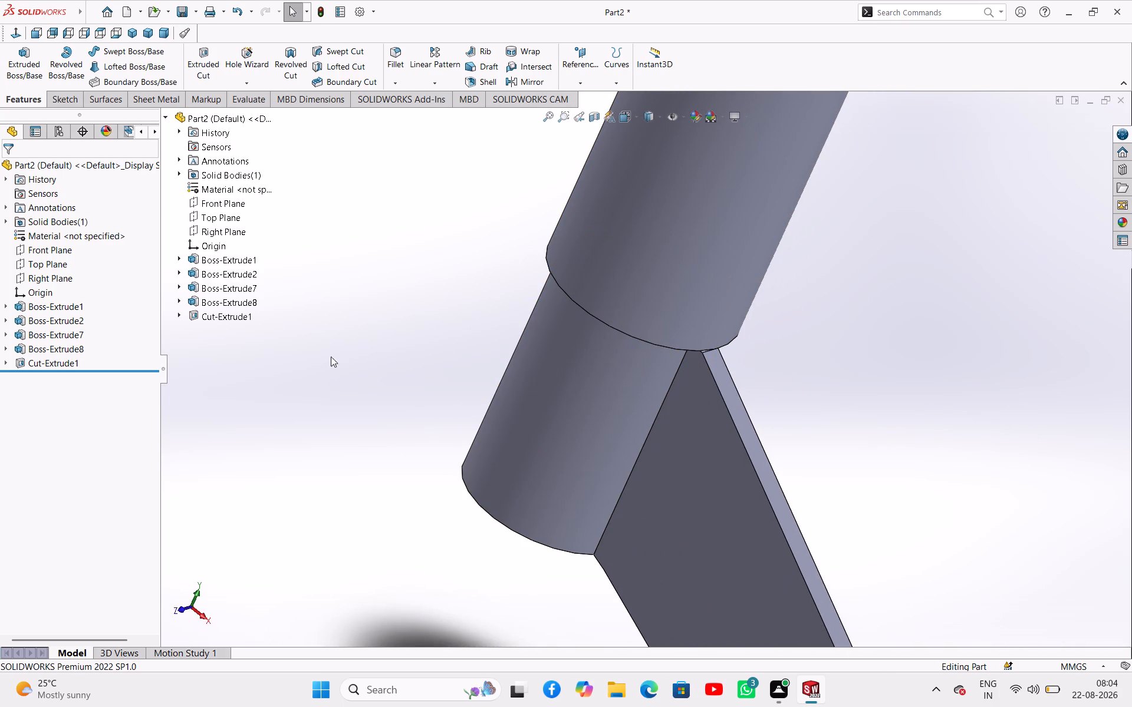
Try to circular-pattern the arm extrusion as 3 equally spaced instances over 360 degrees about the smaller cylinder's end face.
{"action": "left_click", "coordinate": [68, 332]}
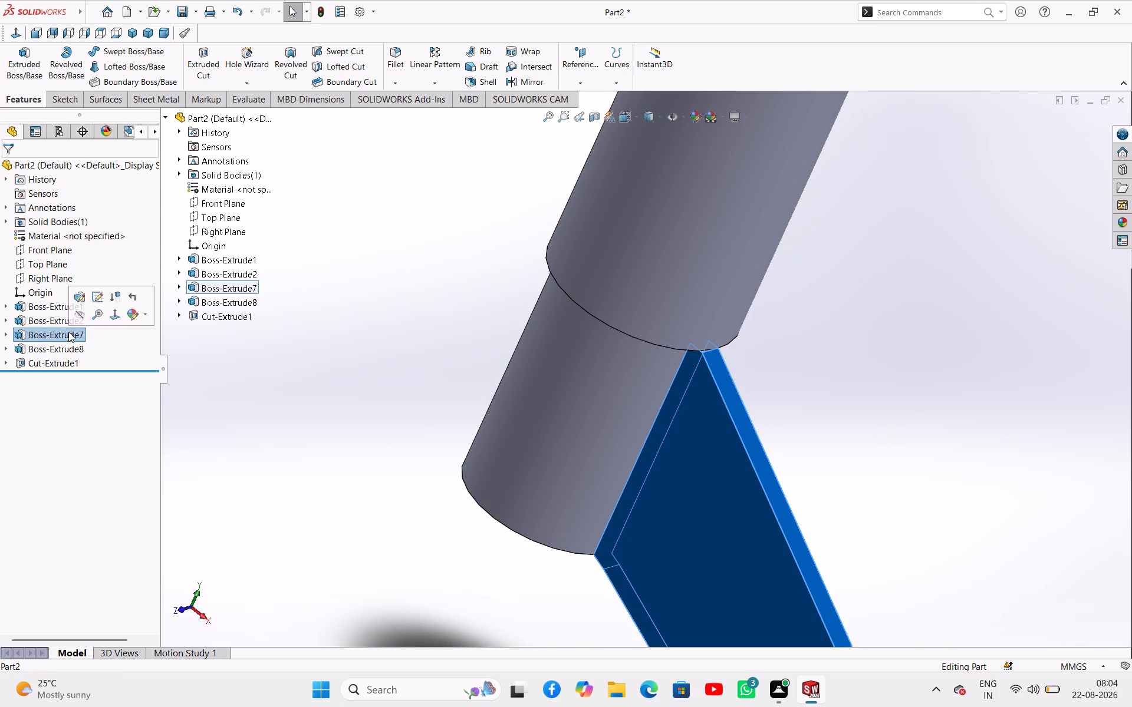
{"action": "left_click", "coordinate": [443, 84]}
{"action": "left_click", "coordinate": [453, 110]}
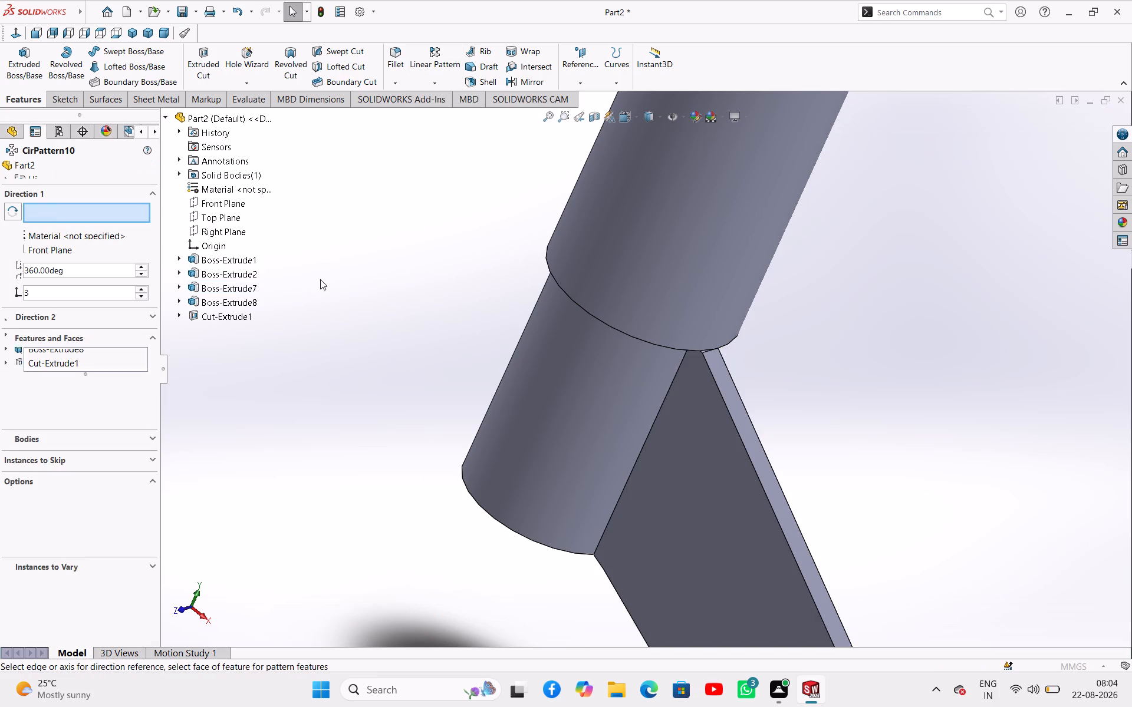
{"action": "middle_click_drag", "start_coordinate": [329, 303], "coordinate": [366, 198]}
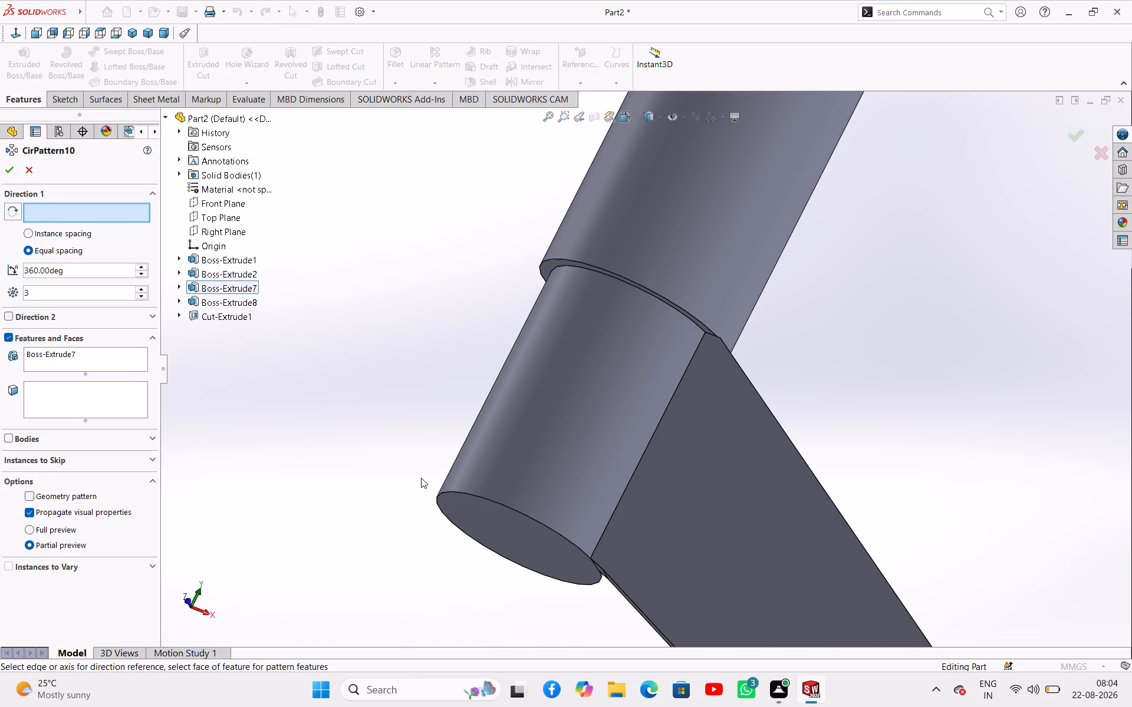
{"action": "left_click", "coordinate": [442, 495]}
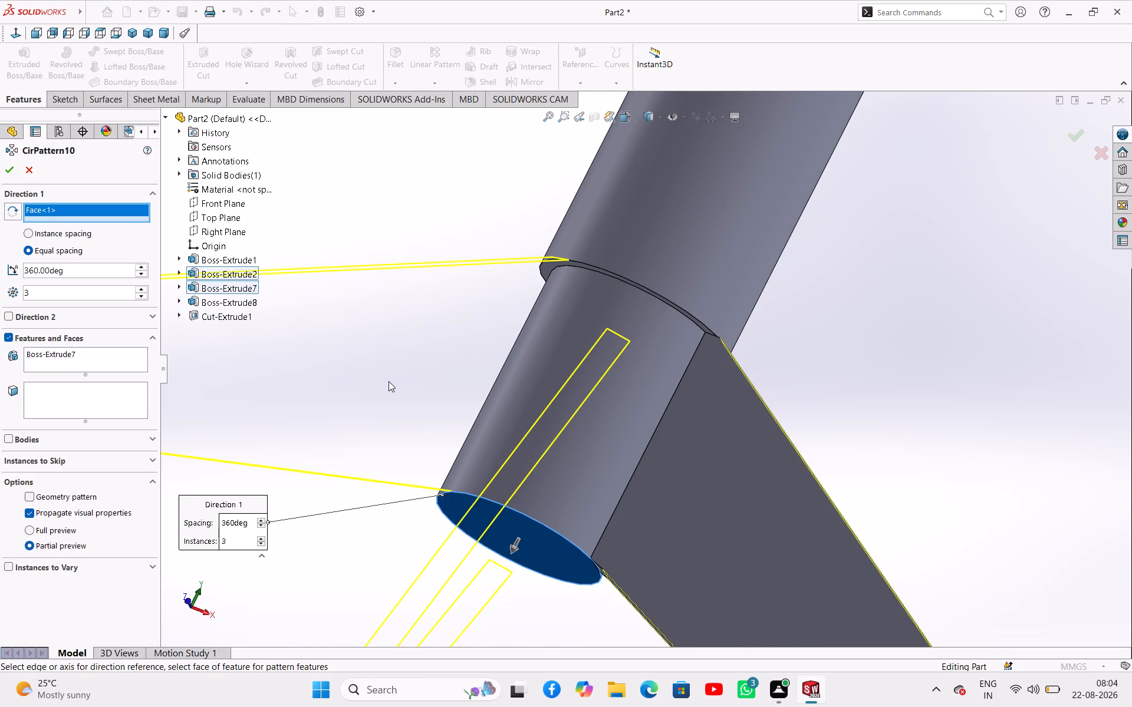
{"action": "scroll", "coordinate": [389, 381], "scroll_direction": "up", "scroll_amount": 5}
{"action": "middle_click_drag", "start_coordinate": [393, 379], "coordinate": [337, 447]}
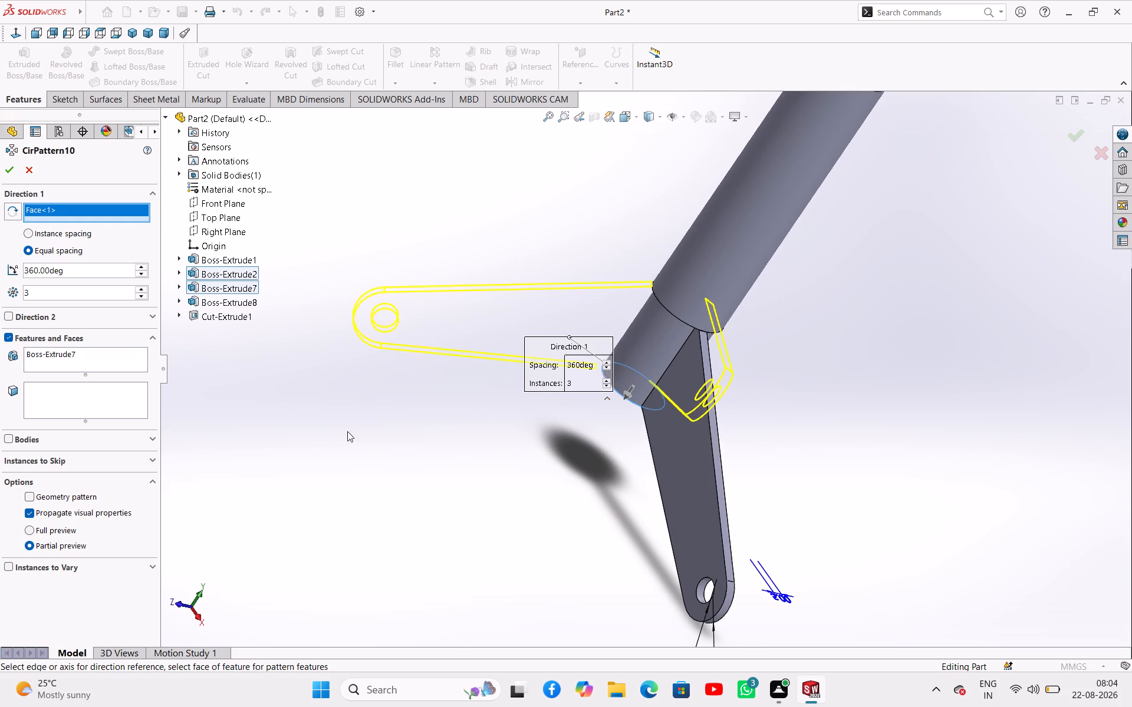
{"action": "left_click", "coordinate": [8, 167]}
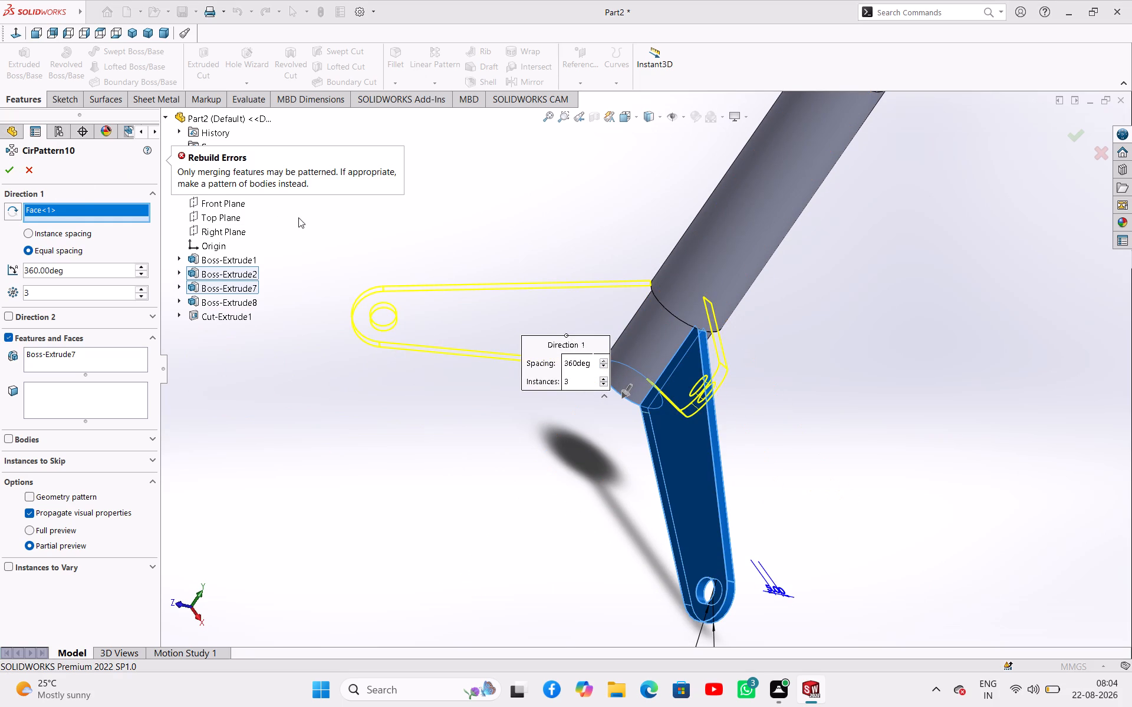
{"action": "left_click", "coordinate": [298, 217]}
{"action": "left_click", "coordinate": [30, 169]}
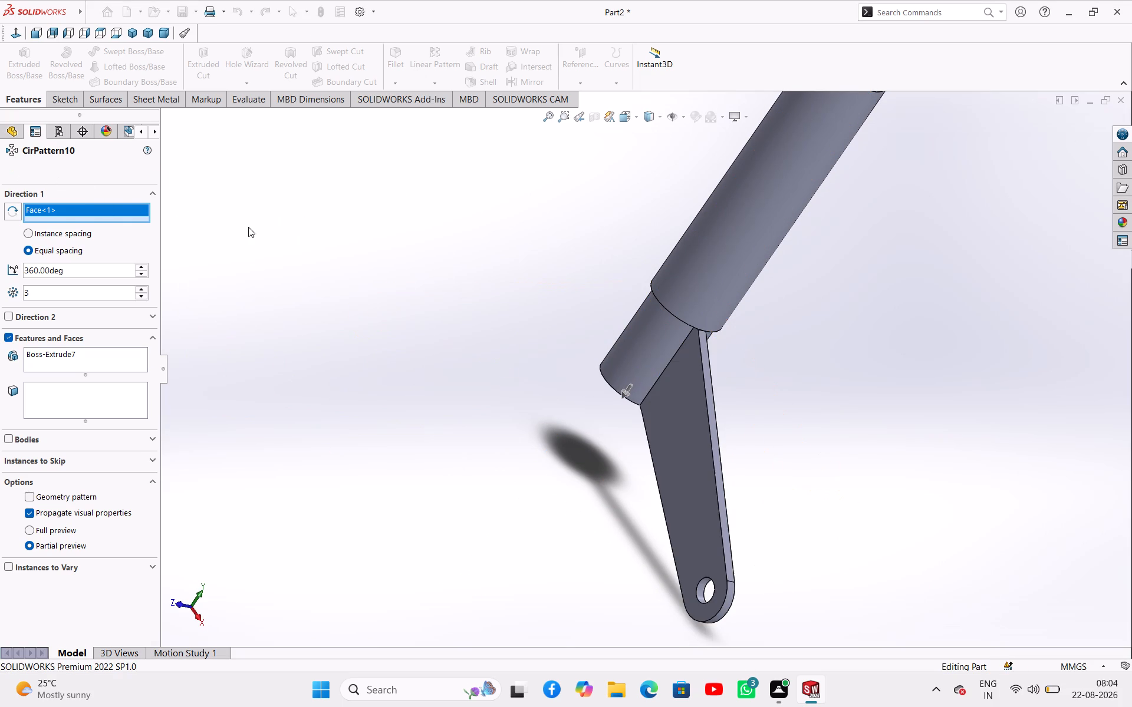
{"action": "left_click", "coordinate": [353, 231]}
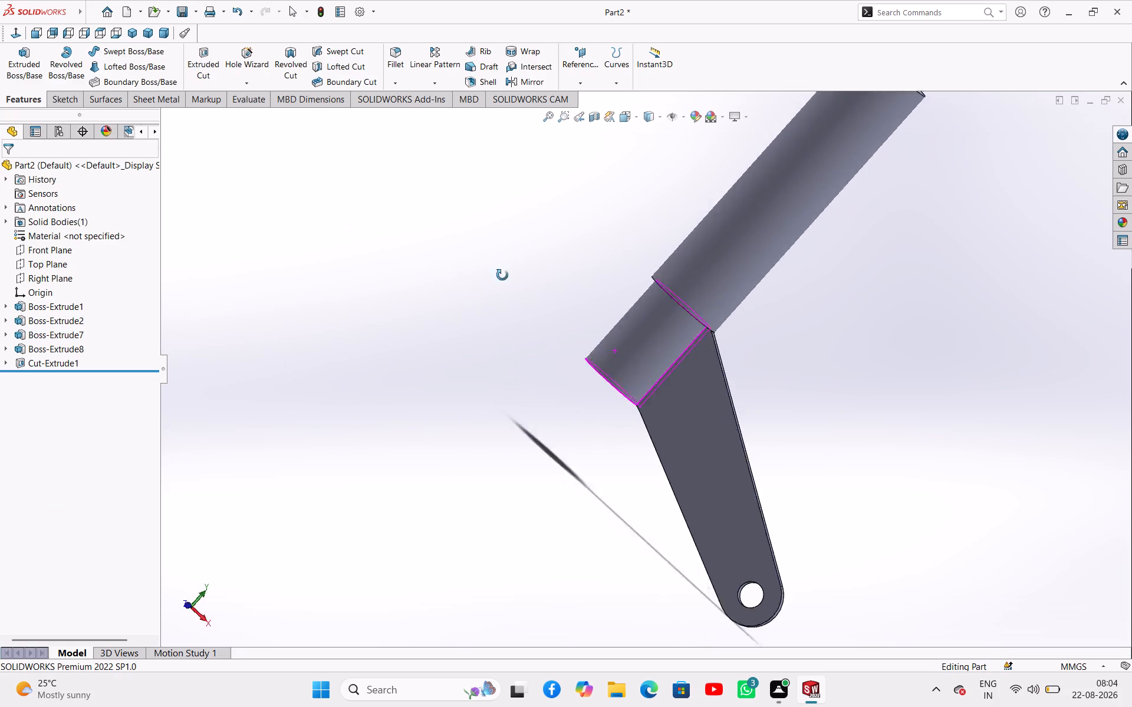
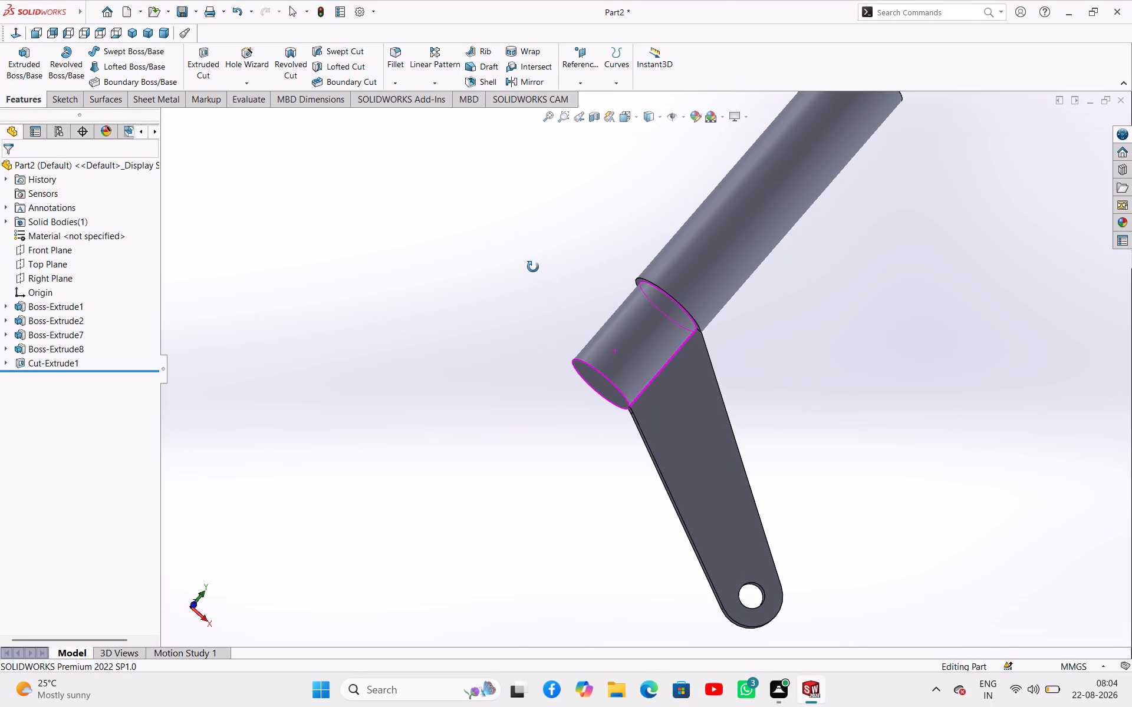
Delete the extruded cut Cut-Extrude1 and the sketch it leaves behind.
{"action": "scroll", "coordinate": [457, 305], "scroll_direction": "up", "scroll_amount": 1}
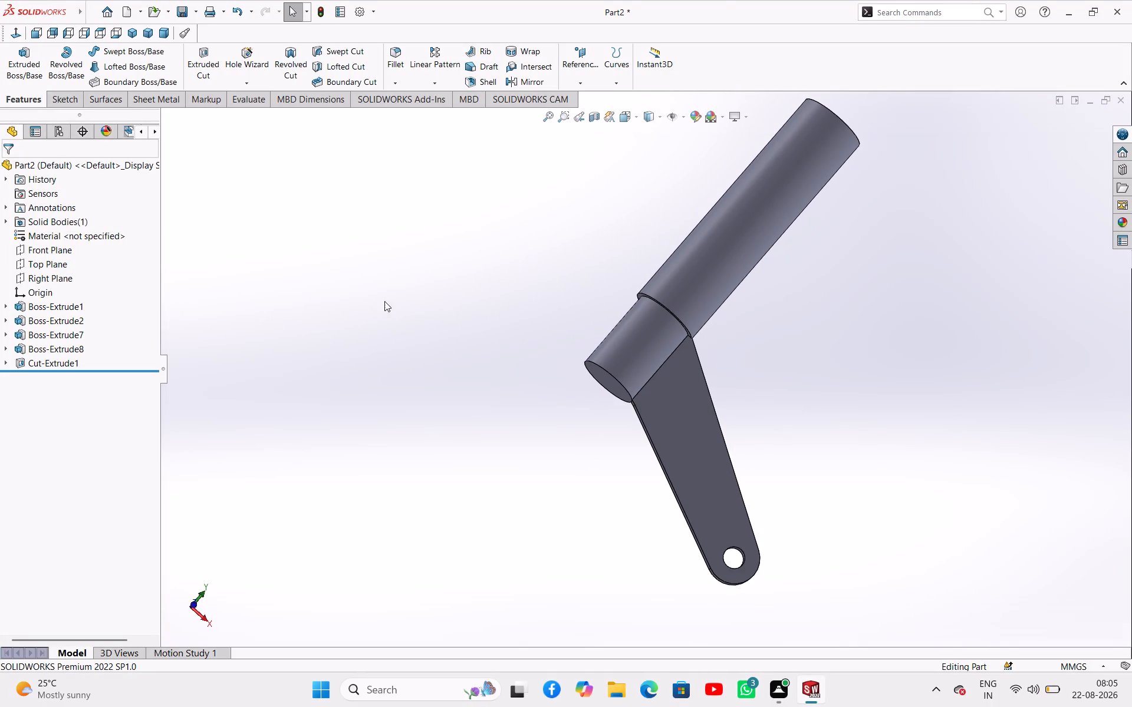
{"action": "right_click", "coordinate": [11, 359]}
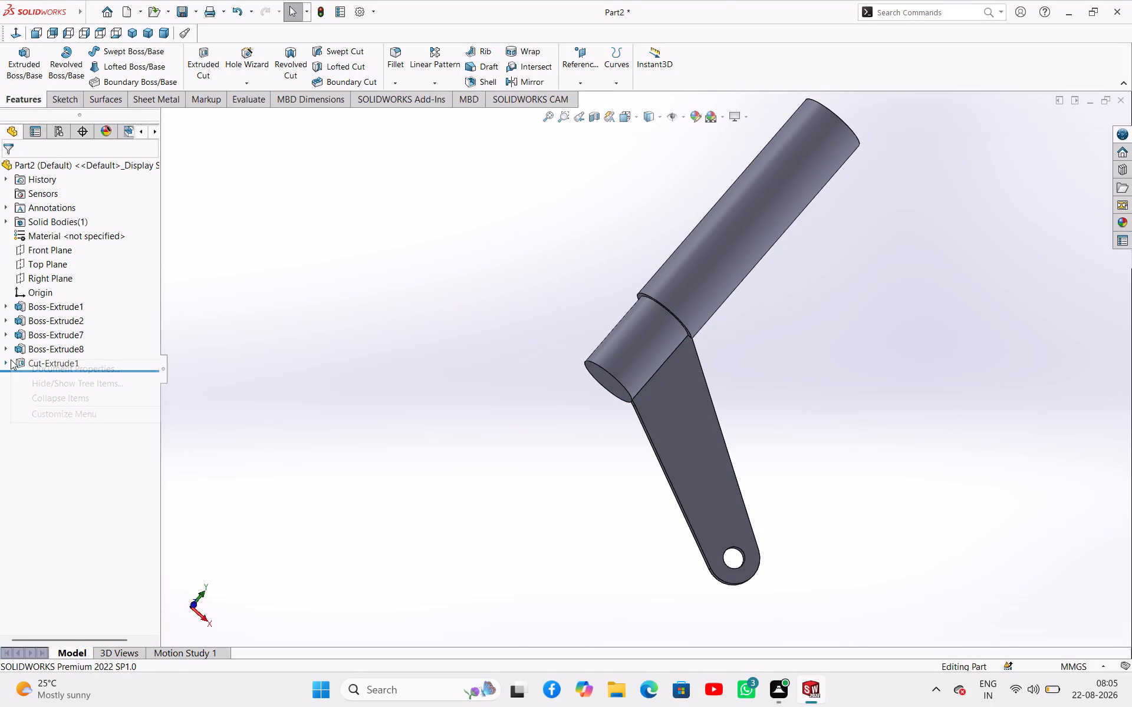
{"action": "left_click", "coordinate": [231, 341]}
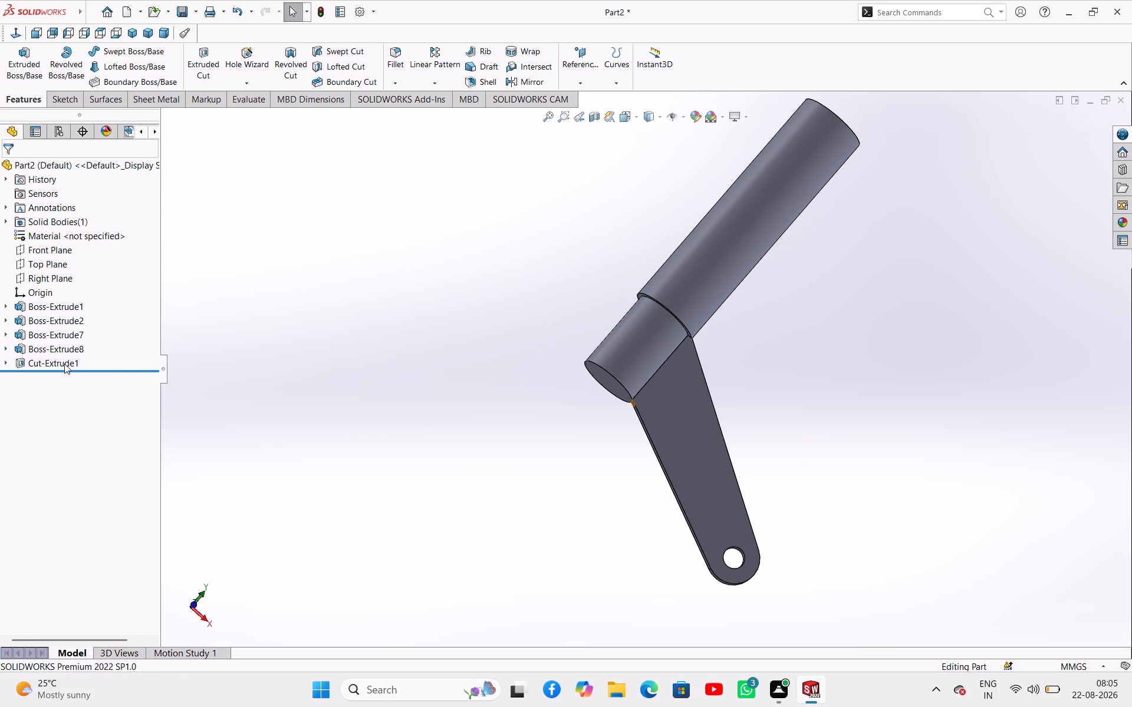
{"action": "right_click", "coordinate": [65, 362]}
{"action": "left_click", "coordinate": [101, 431]}
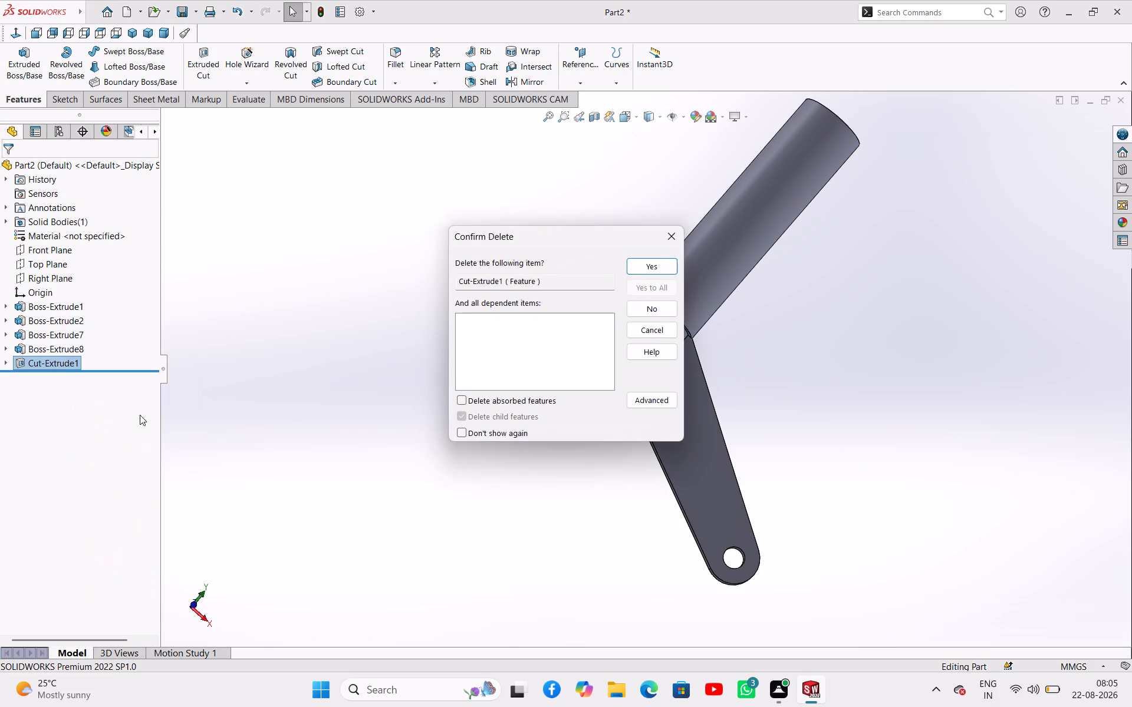
{"action": "left_click", "coordinate": [646, 269]}
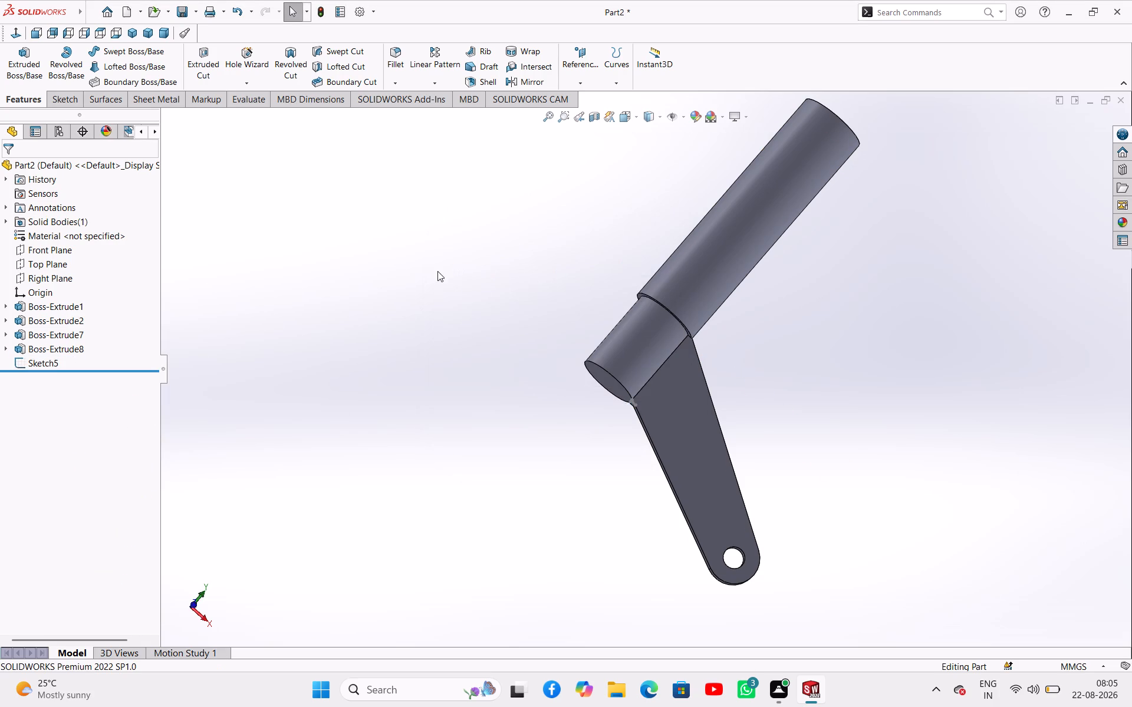
{"action": "left_click", "coordinate": [361, 329]}
{"action": "right_click", "coordinate": [40, 361]}
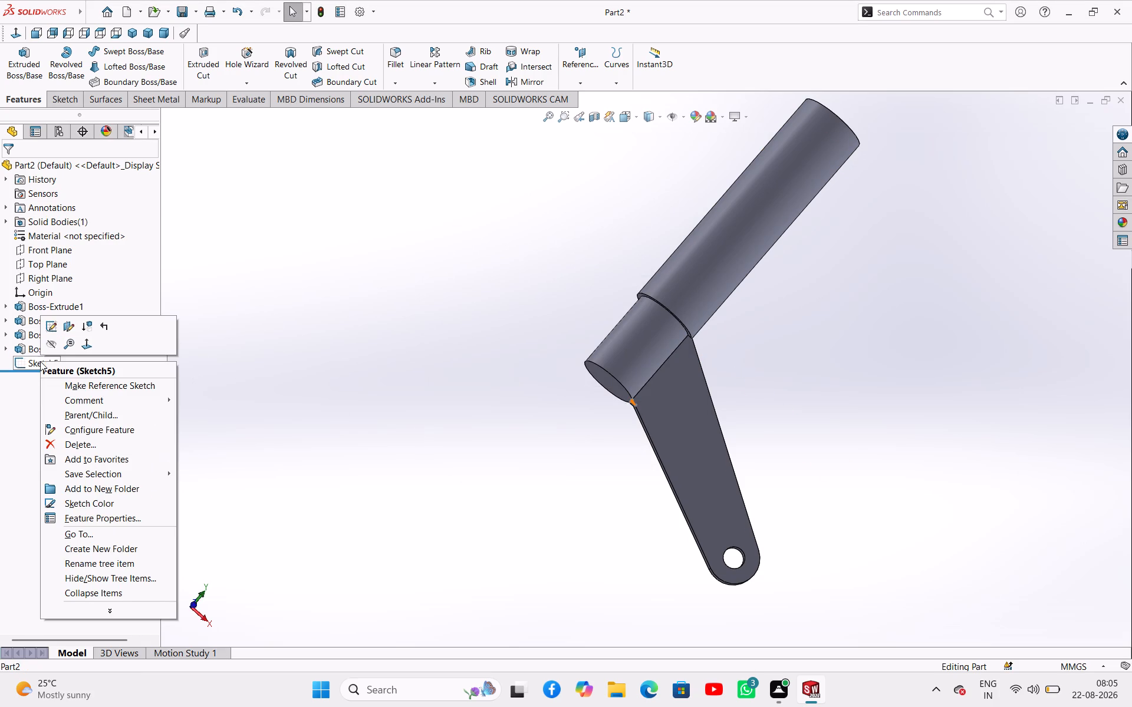
{"action": "left_click", "coordinate": [71, 439]}
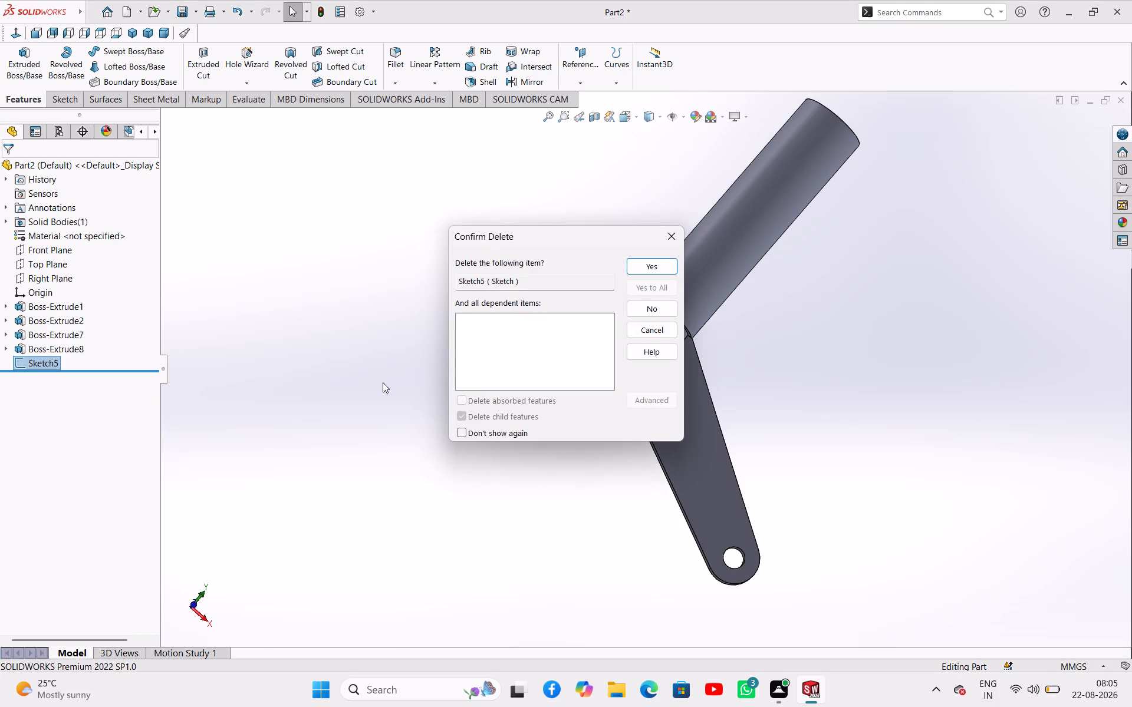
{"action": "left_click", "coordinate": [643, 271]}
{"action": "left_click", "coordinate": [519, 286]}
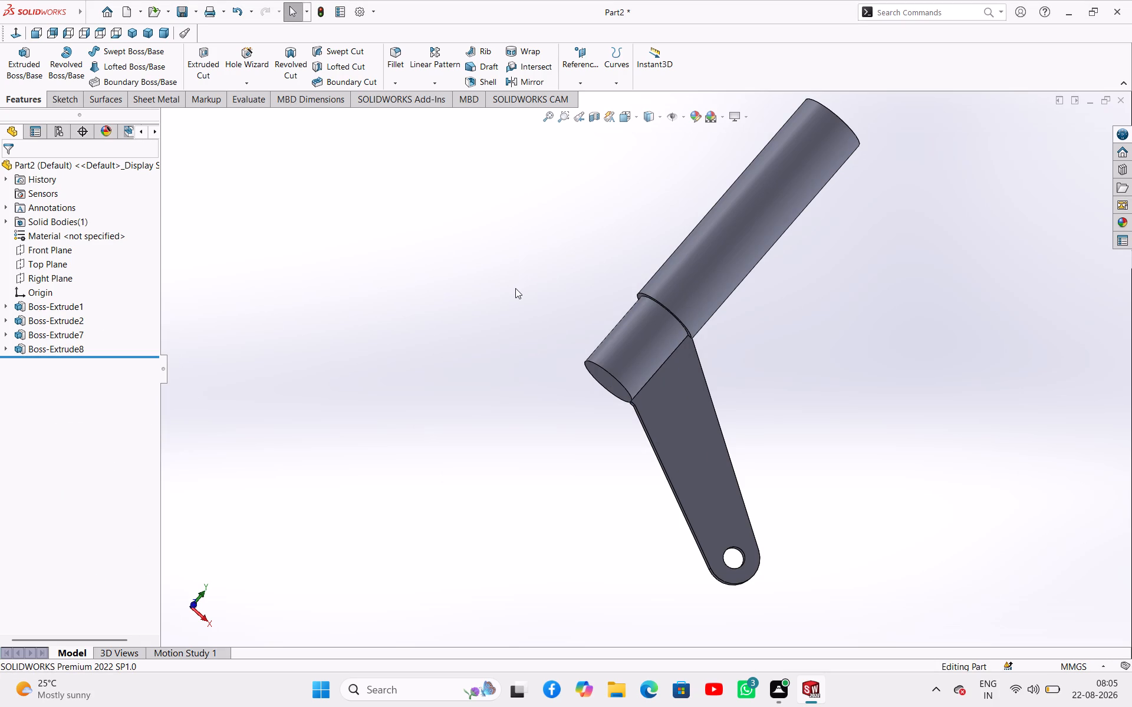
Delete the extrusion joining the arm to the smaller cylinder, along with its leftover sketch.
{"action": "middle_click_drag", "start_coordinate": [515, 288], "coordinate": [444, 289]}
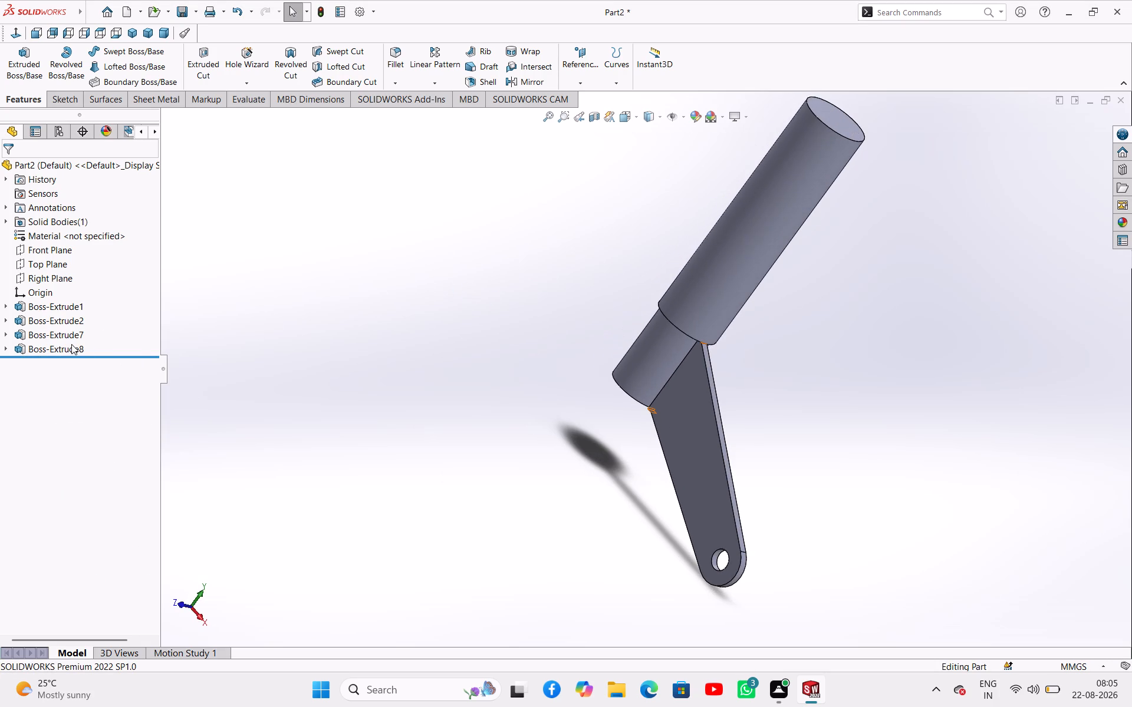
{"action": "right_click", "coordinate": [71, 344]}
{"action": "left_click", "coordinate": [96, 409]}
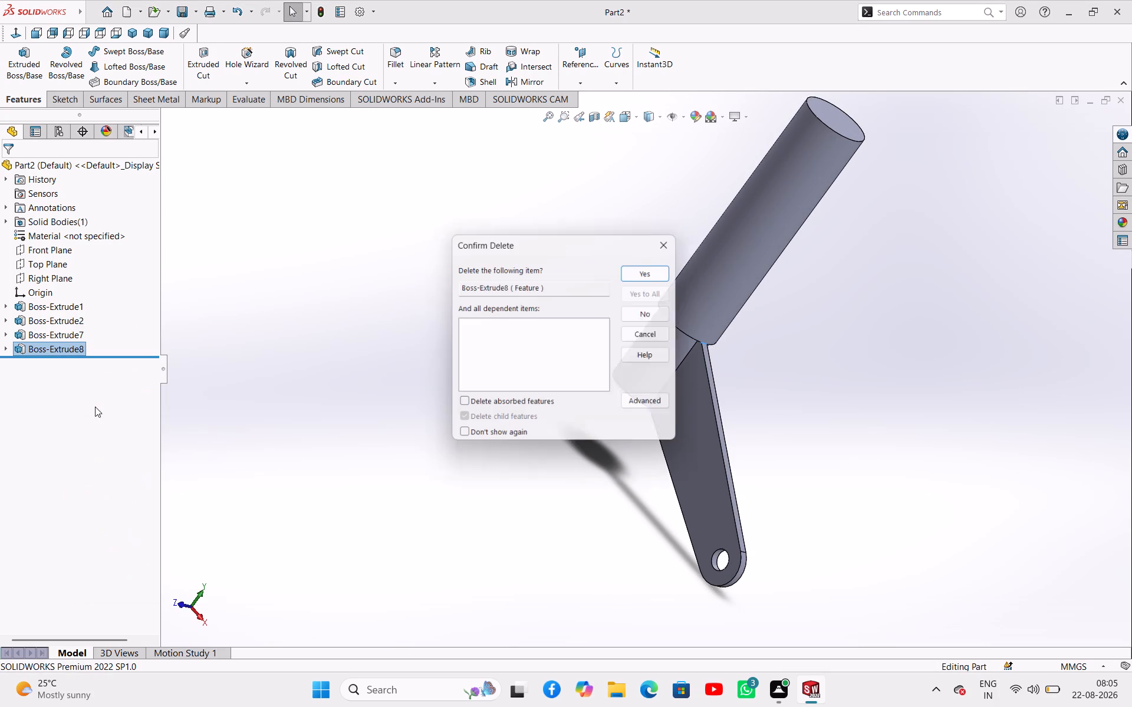
{"action": "key", "text": "space"}
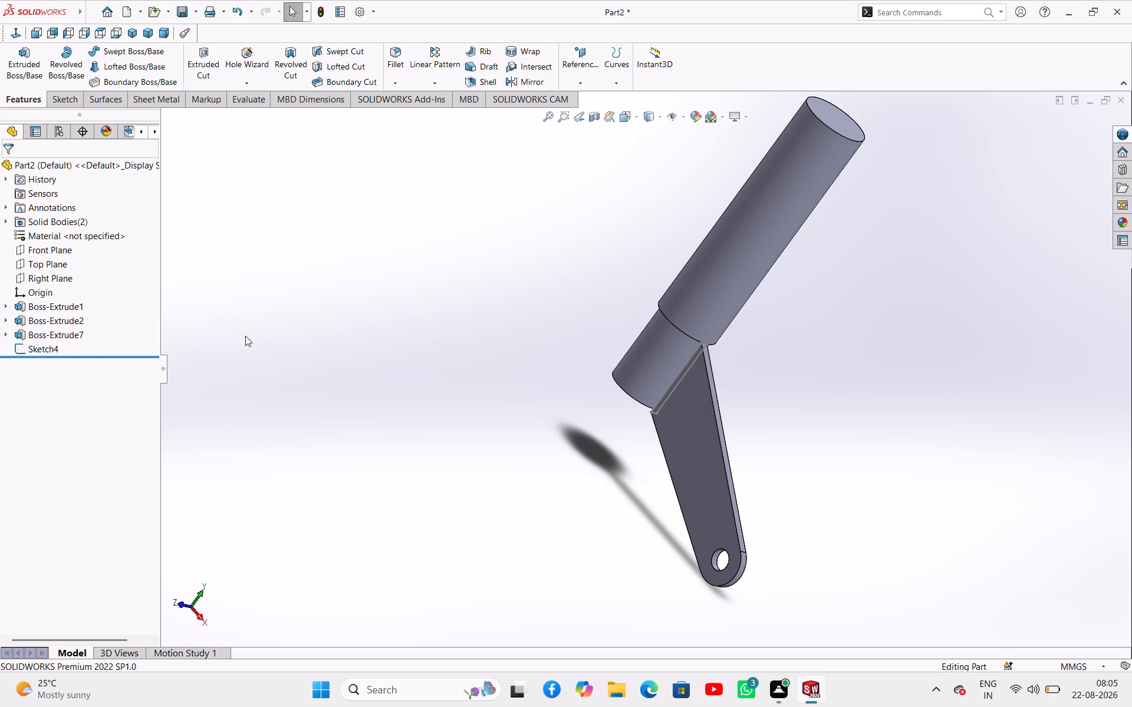
{"action": "right_click", "coordinate": [34, 346]}
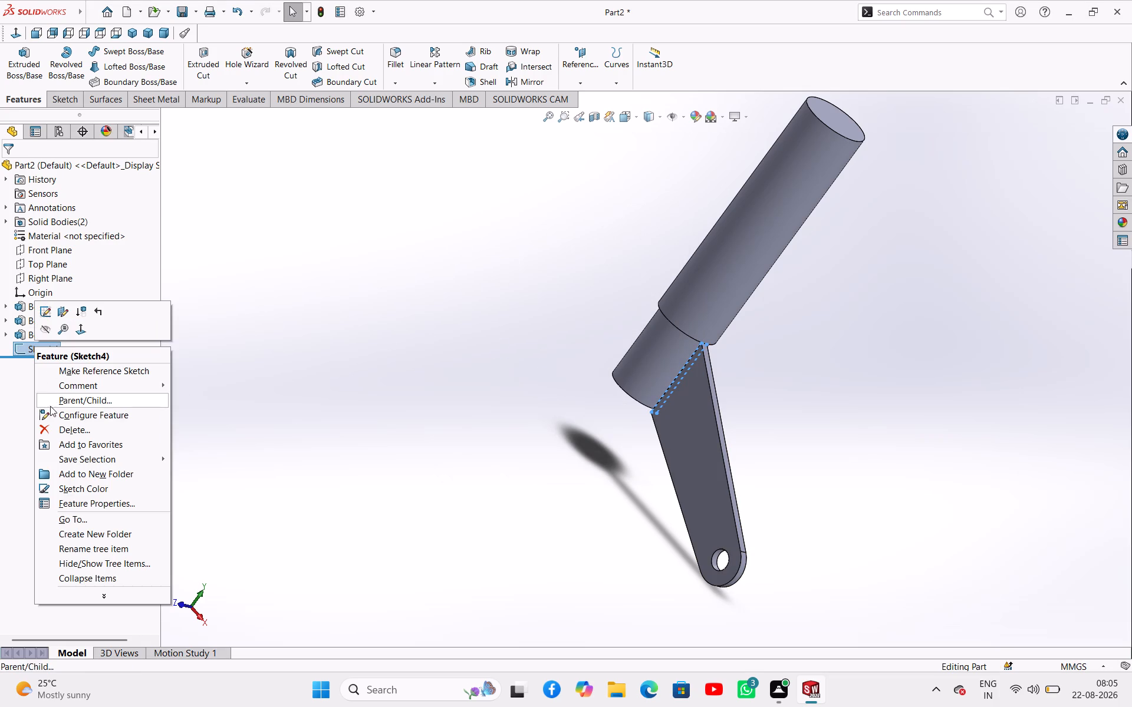
{"action": "left_click", "coordinate": [54, 425]}
{"action": "key", "text": "space"}
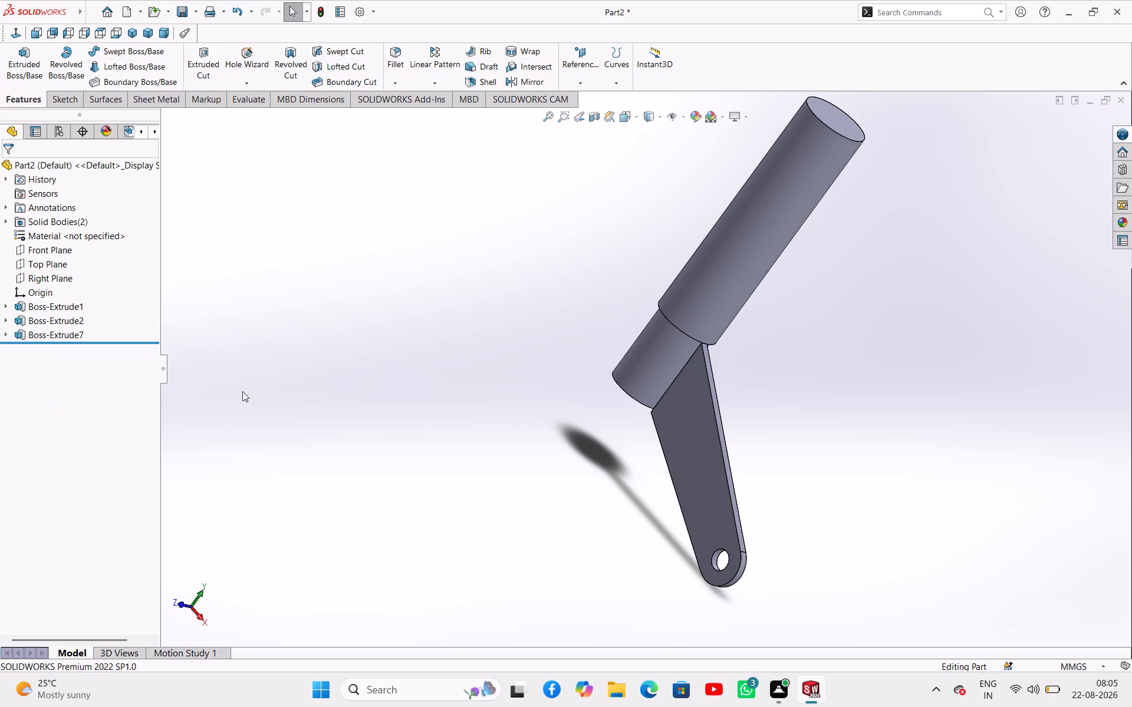
Examine the gap between the arm's inner edge and the smaller cylinder, and the arm's upper corner at the shaft's shoulder.
{"action": "middle_click_drag", "start_coordinate": [377, 387], "coordinate": [440, 424]}
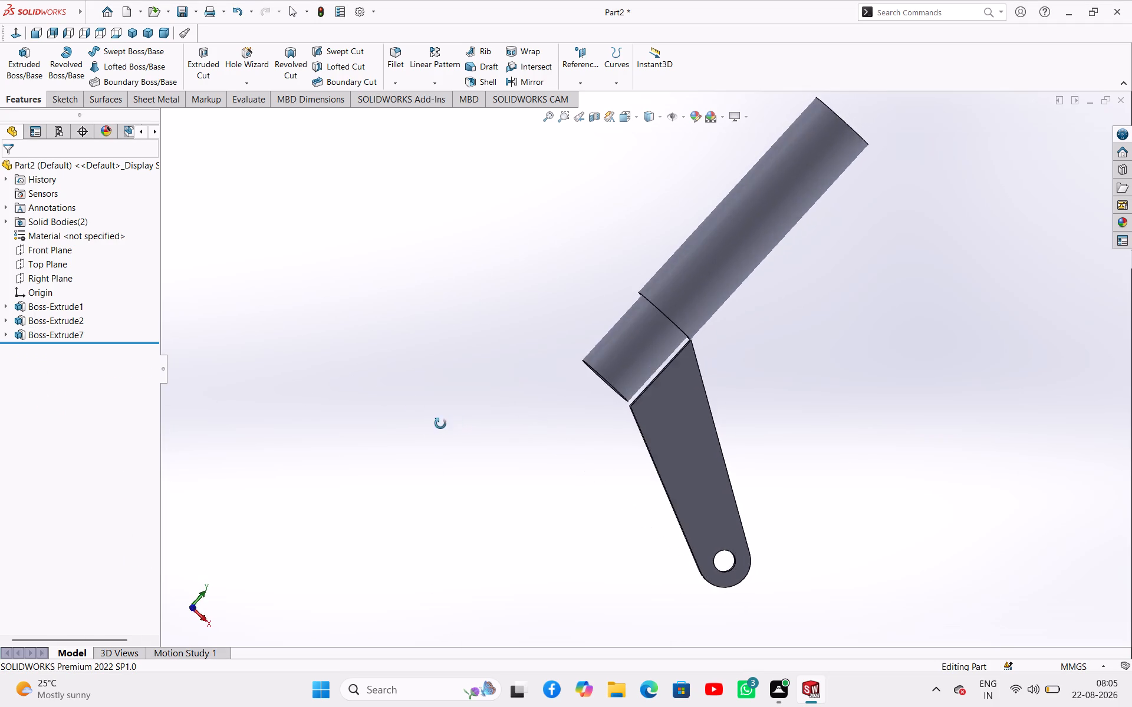
{"action": "middle_click_drag", "start_coordinate": [440, 424], "coordinate": [327, 233]}
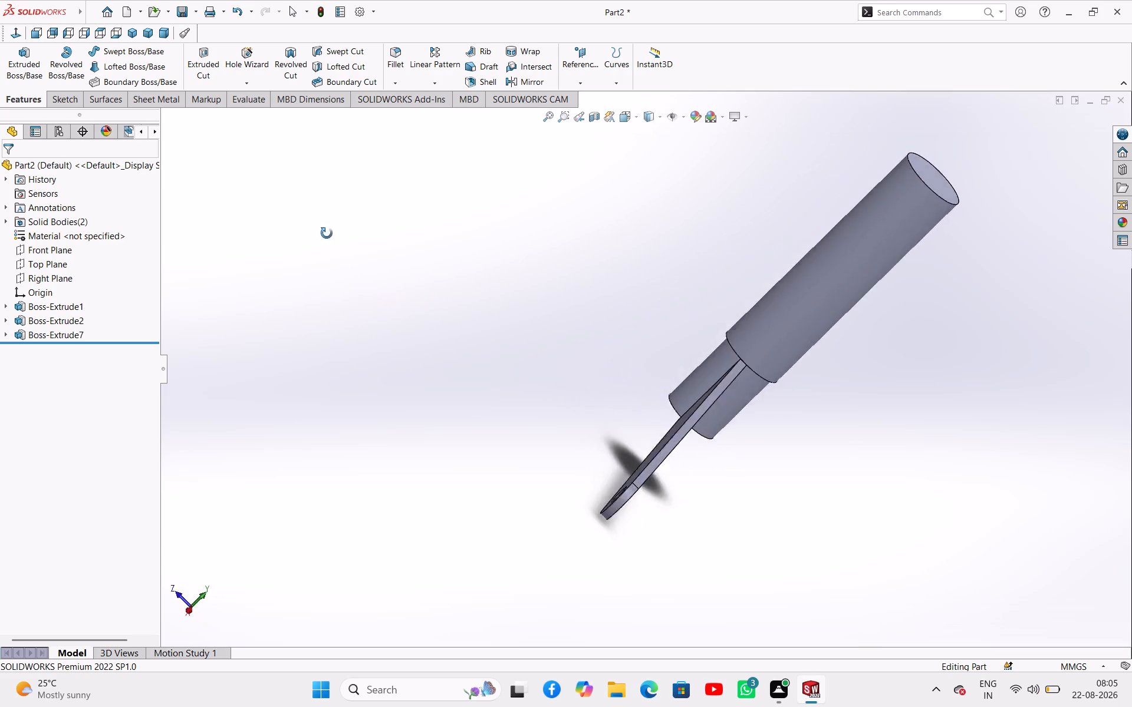
{"action": "middle_click_drag", "start_coordinate": [327, 233], "coordinate": [470, 234]}
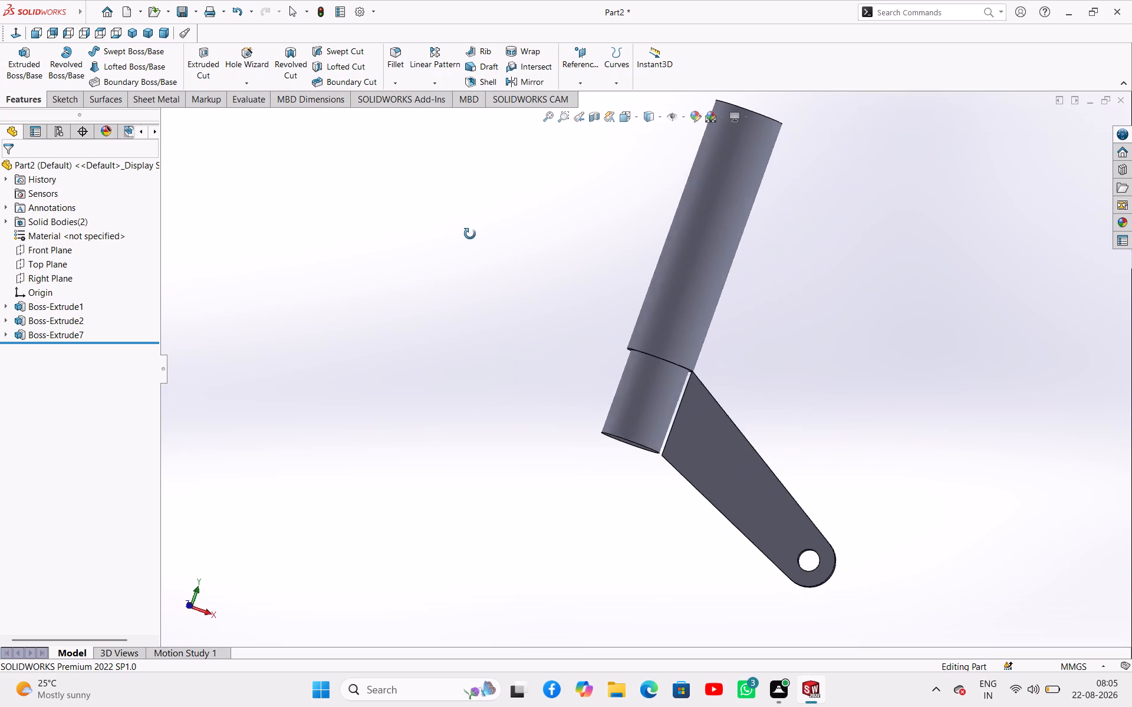
{"action": "middle_click_drag", "start_coordinate": [470, 234], "coordinate": [469, 271]}
{"action": "scroll", "coordinate": [689, 356], "scroll_direction": "down", "scroll_amount": 5}
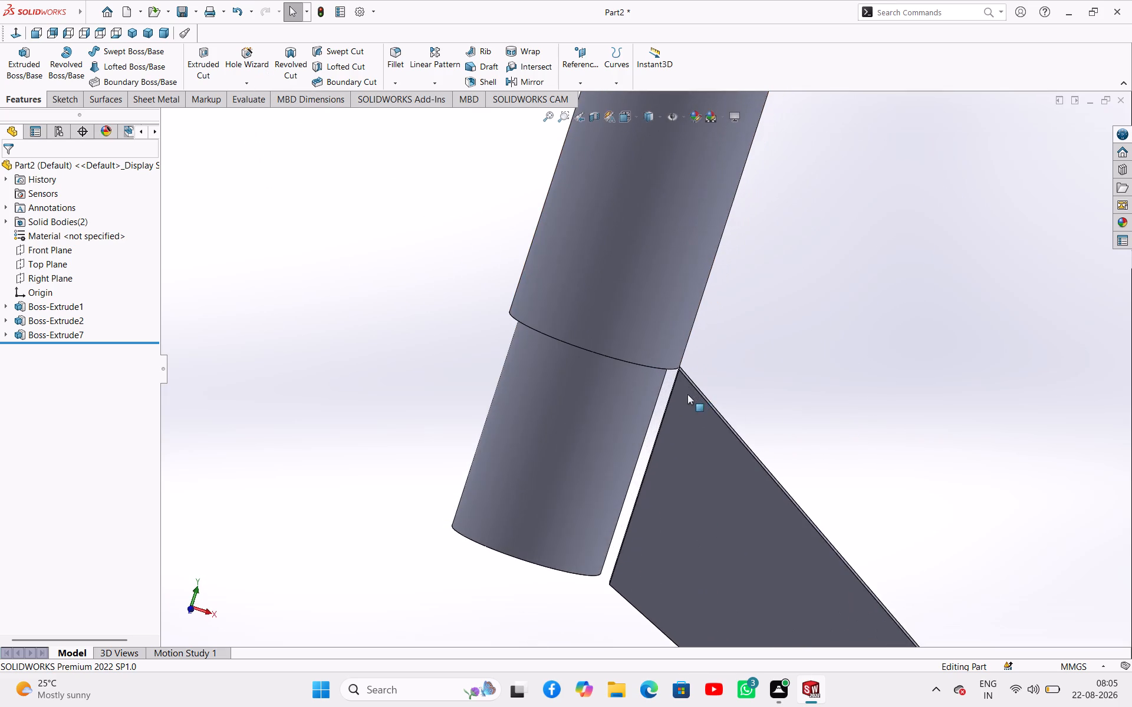
{"action": "scroll", "coordinate": [687, 394], "scroll_direction": "down", "scroll_amount": 8}
{"action": "middle_click_drag", "start_coordinate": [698, 286], "coordinate": [667, 287]}
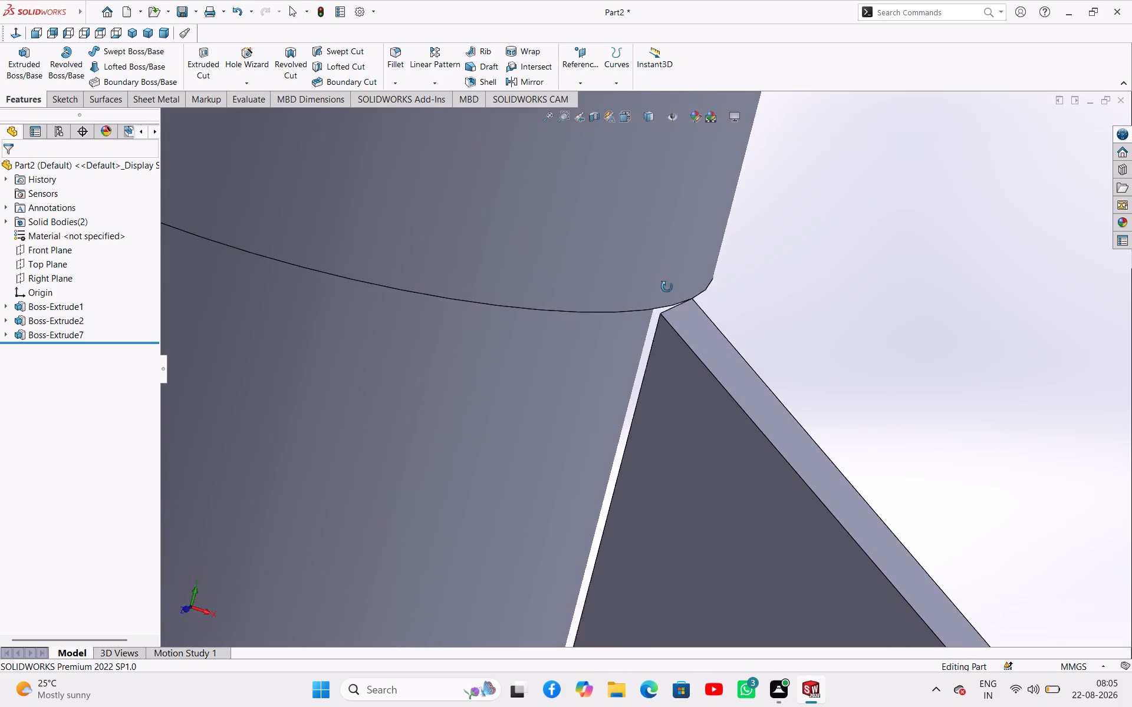
{"action": "middle_click_drag", "start_coordinate": [667, 287], "coordinate": [634, 294]}
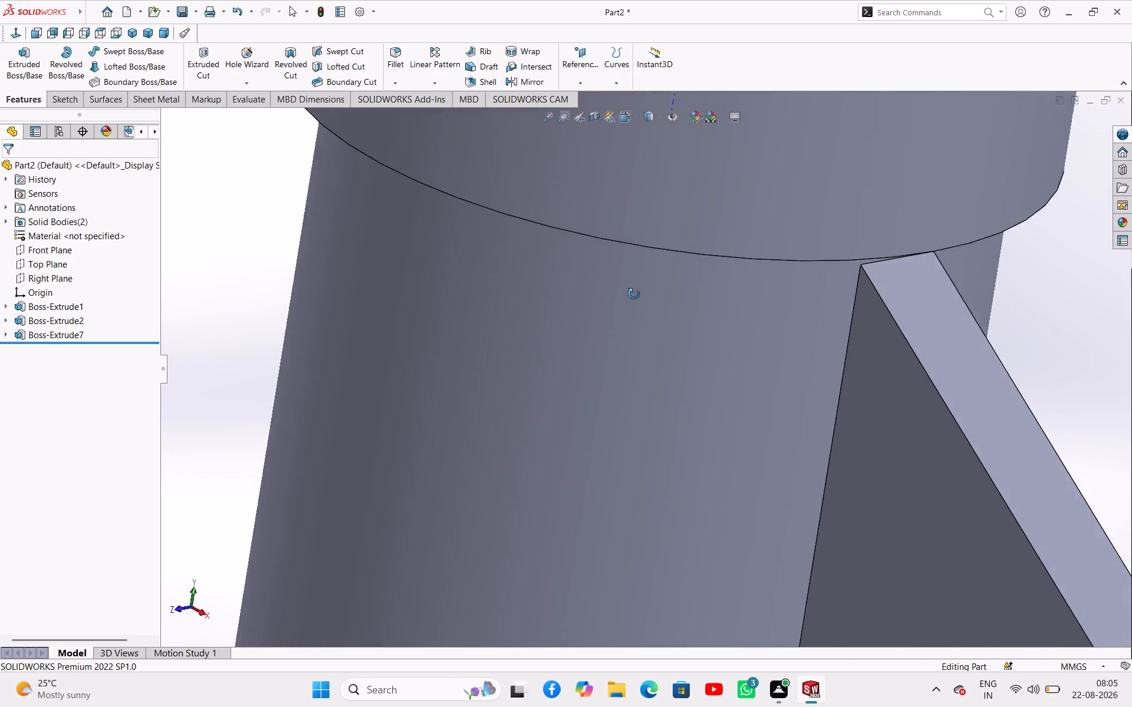
{"action": "middle_click_drag", "start_coordinate": [634, 294], "coordinate": [685, 272]}
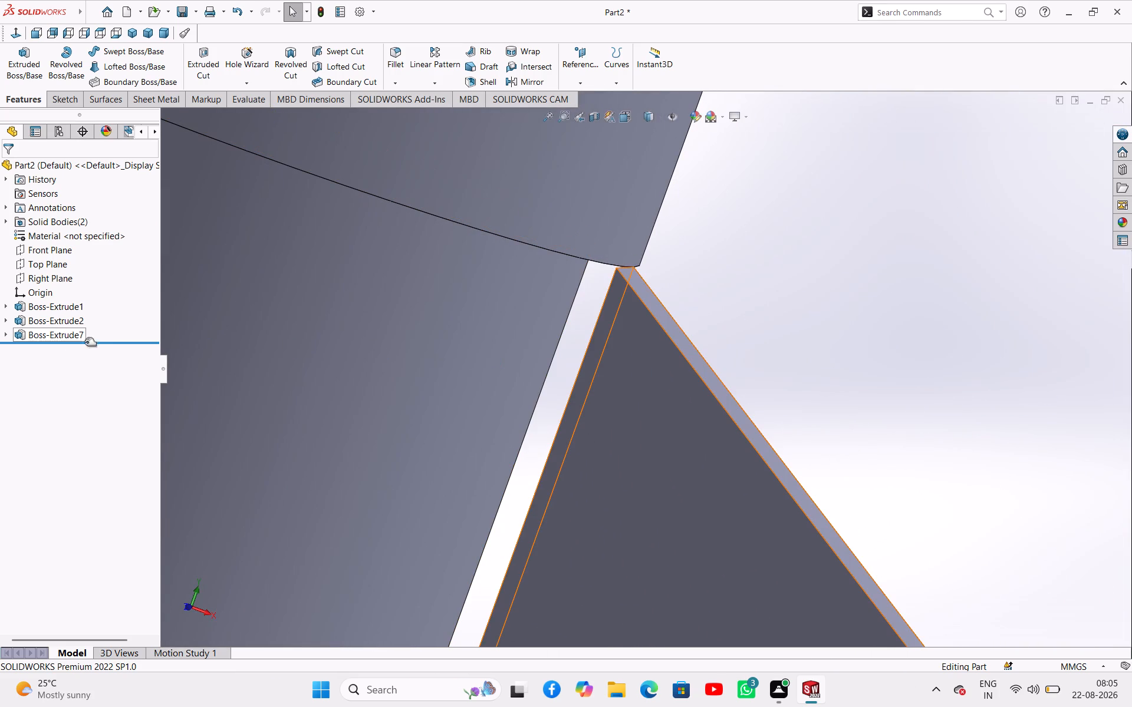
Roll the model history back to just before the arm extrusion.
{"action": "left_click_drag", "start_coordinate": [111, 342], "coordinate": [113, 331]}
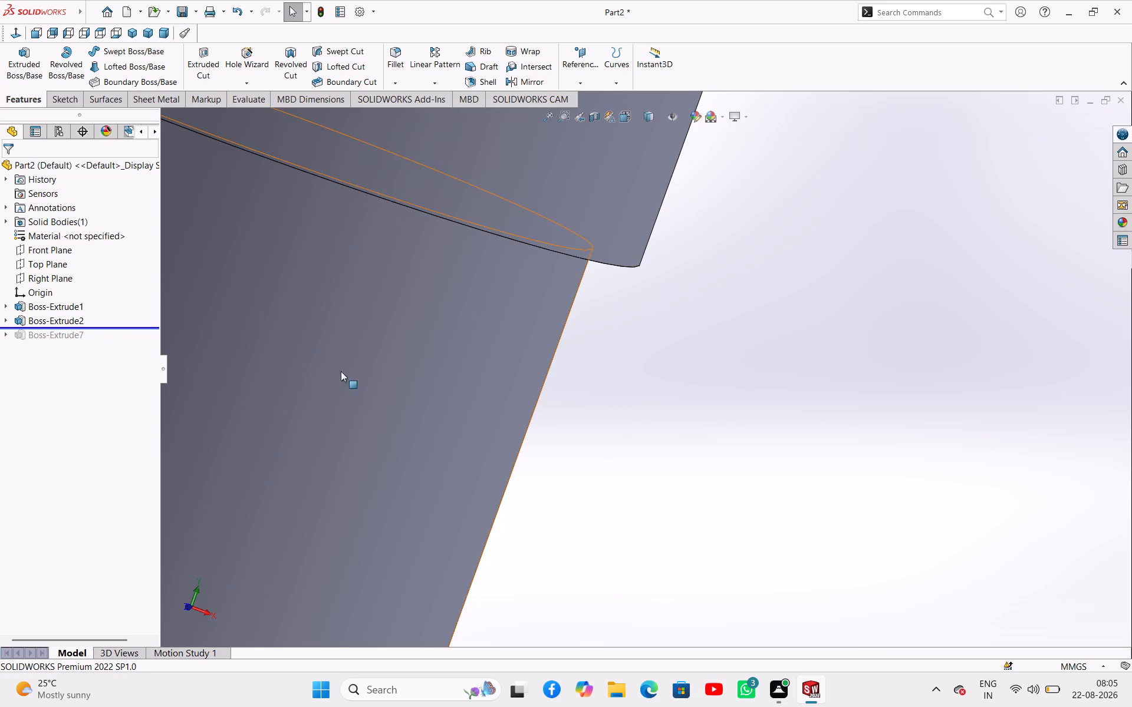
Start a sketch on the shaft's ring-shaped shoulder face and convert the face's outer circular edge into it.
{"action": "scroll", "coordinate": [351, 372], "scroll_direction": "up", "scroll_amount": 4}
{"action": "scroll", "coordinate": [445, 392], "scroll_direction": "up", "scroll_amount": 2}
{"action": "scroll", "coordinate": [700, 414], "scroll_direction": "up", "scroll_amount": 1}
{"action": "middle_click_drag", "start_coordinate": [700, 414], "coordinate": [714, 282]}
{"action": "left_click", "coordinate": [629, 372]}
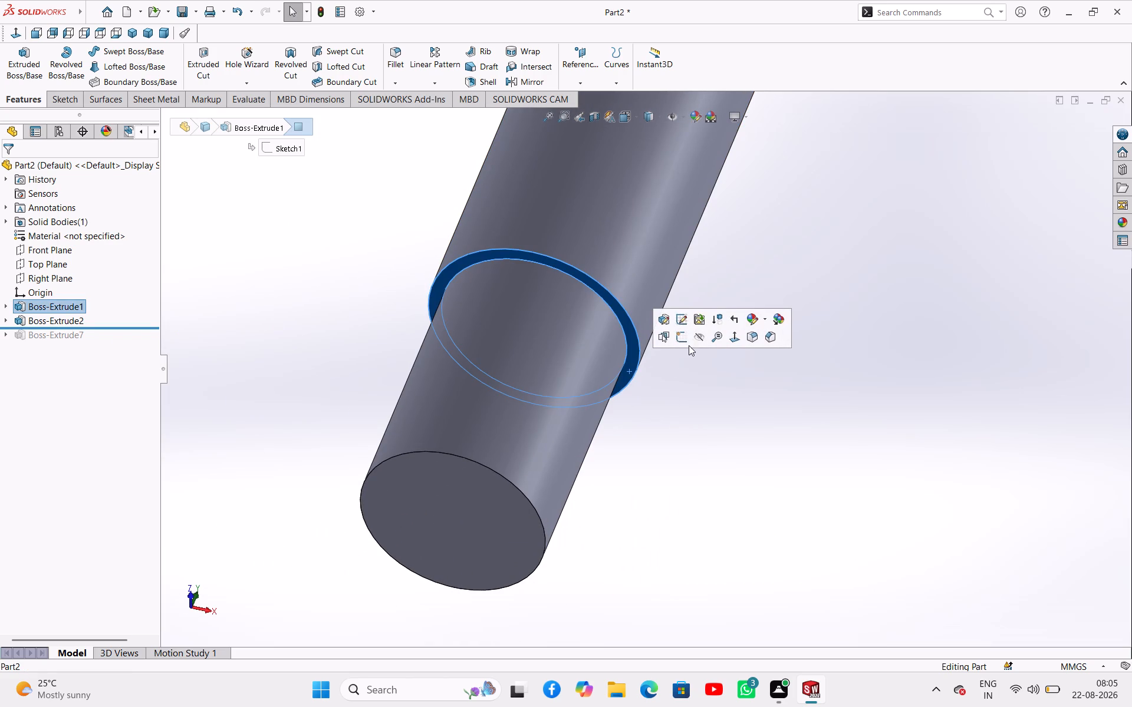
{"action": "left_click", "coordinate": [685, 335]}
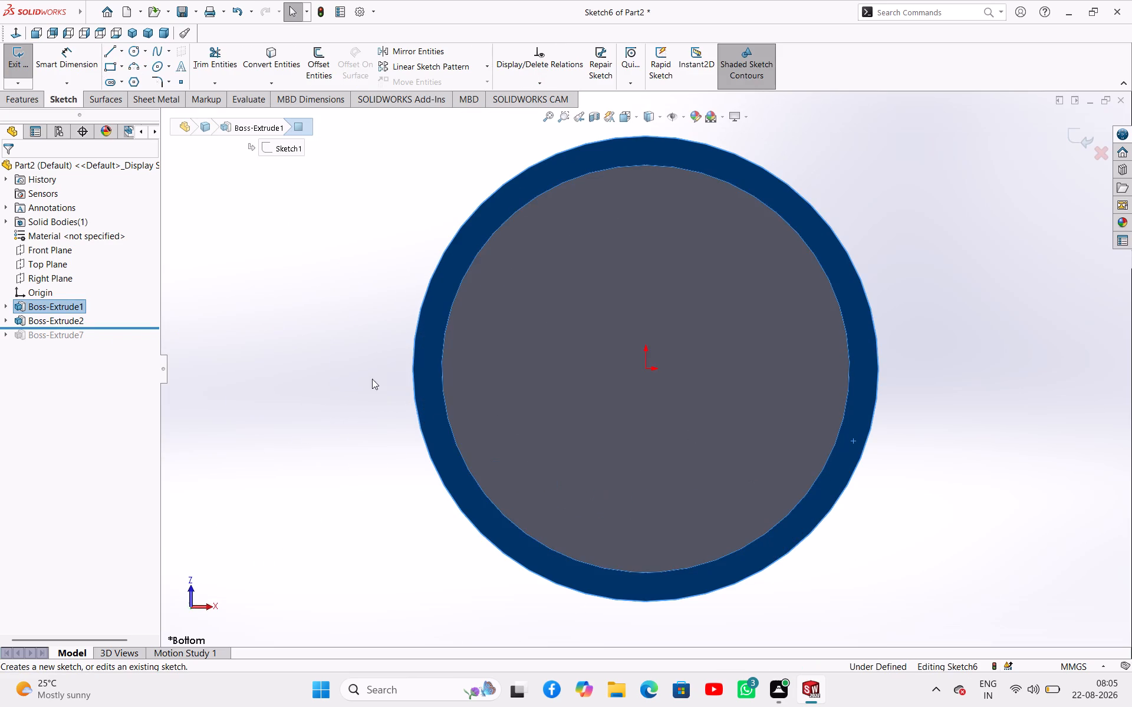
{"action": "left_click", "coordinate": [363, 368]}
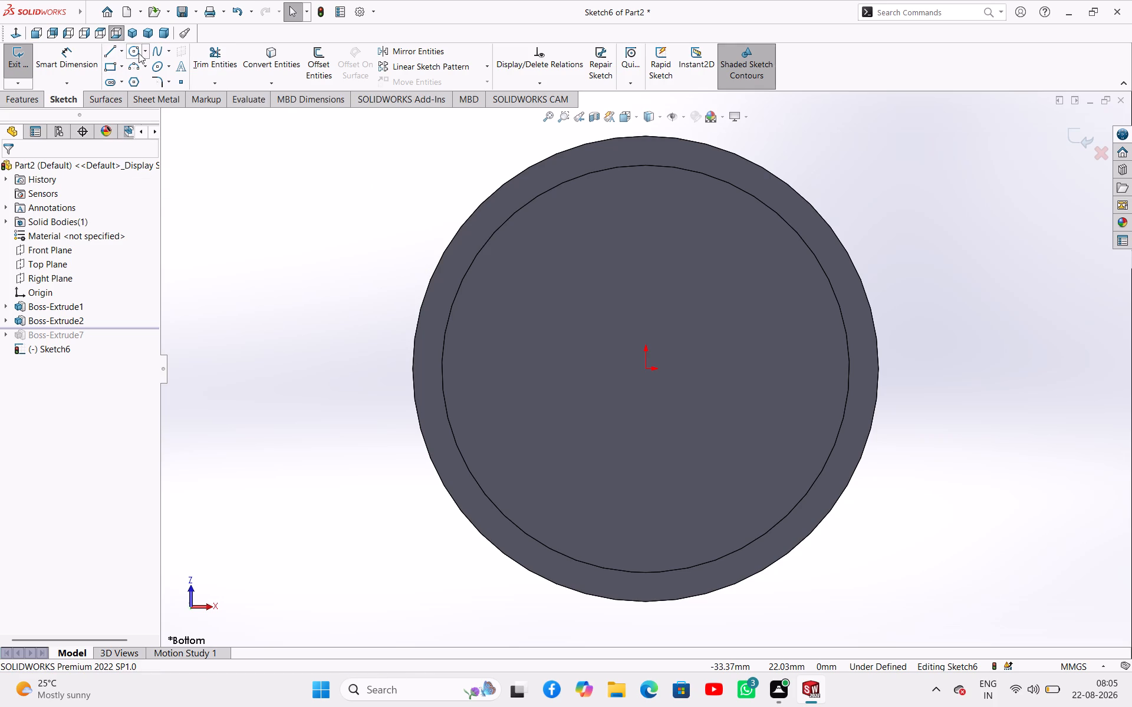
{"action": "left_click", "coordinate": [261, 68]}
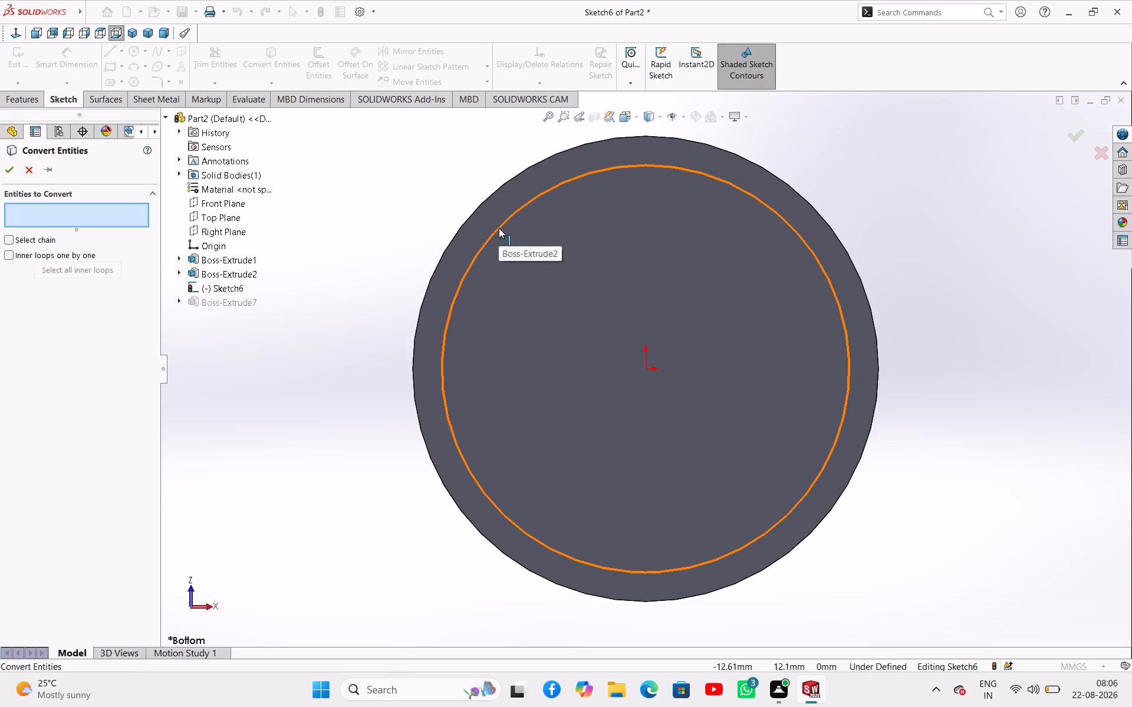
{"action": "left_click", "coordinate": [801, 196]}
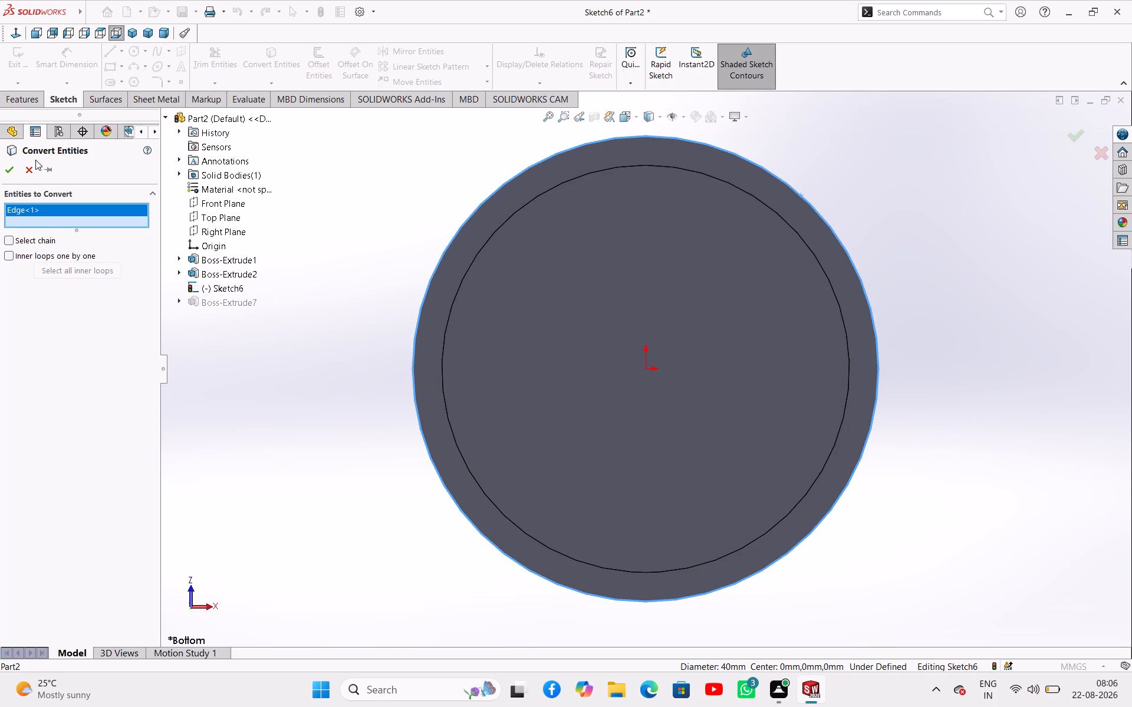
{"action": "left_click", "coordinate": [11, 174]}
Examine the converted circle at the shaft's shoulder from isometric, front and tilted views, ending in the bottom view.
{"action": "middle_click_drag", "start_coordinate": [523, 273], "coordinate": [522, 301]}
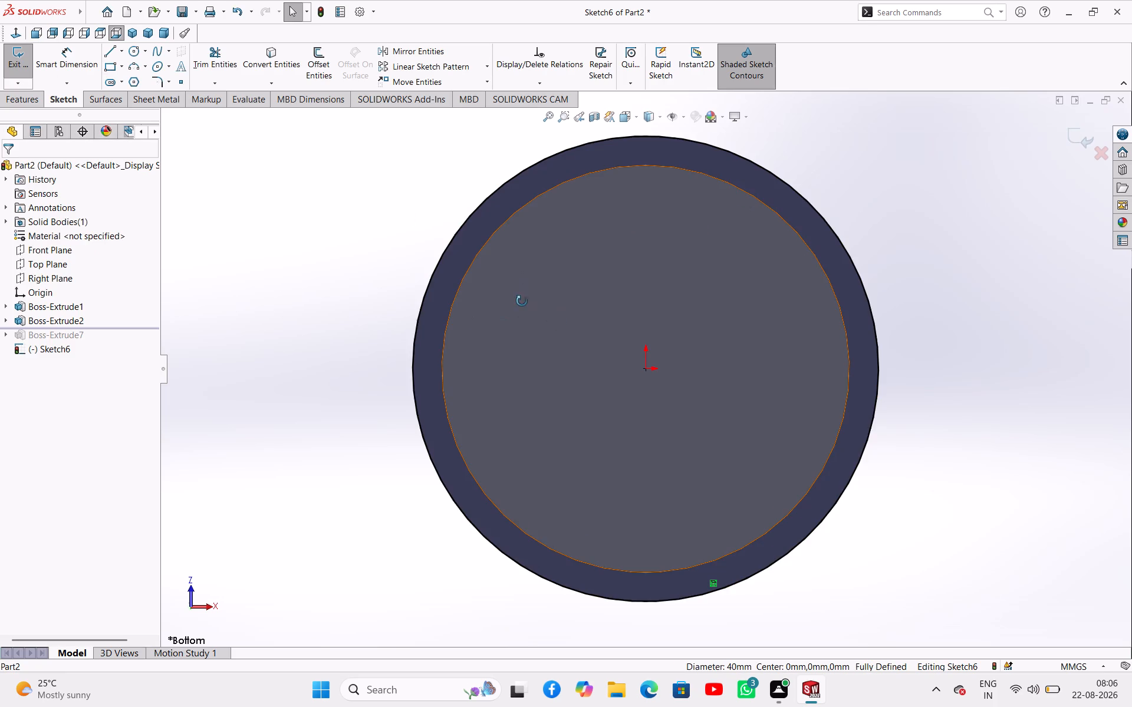
{"action": "middle_click_drag", "start_coordinate": [522, 301], "coordinate": [523, 331]}
{"action": "scroll", "coordinate": [525, 333], "scroll_direction": "up", "scroll_amount": 4}
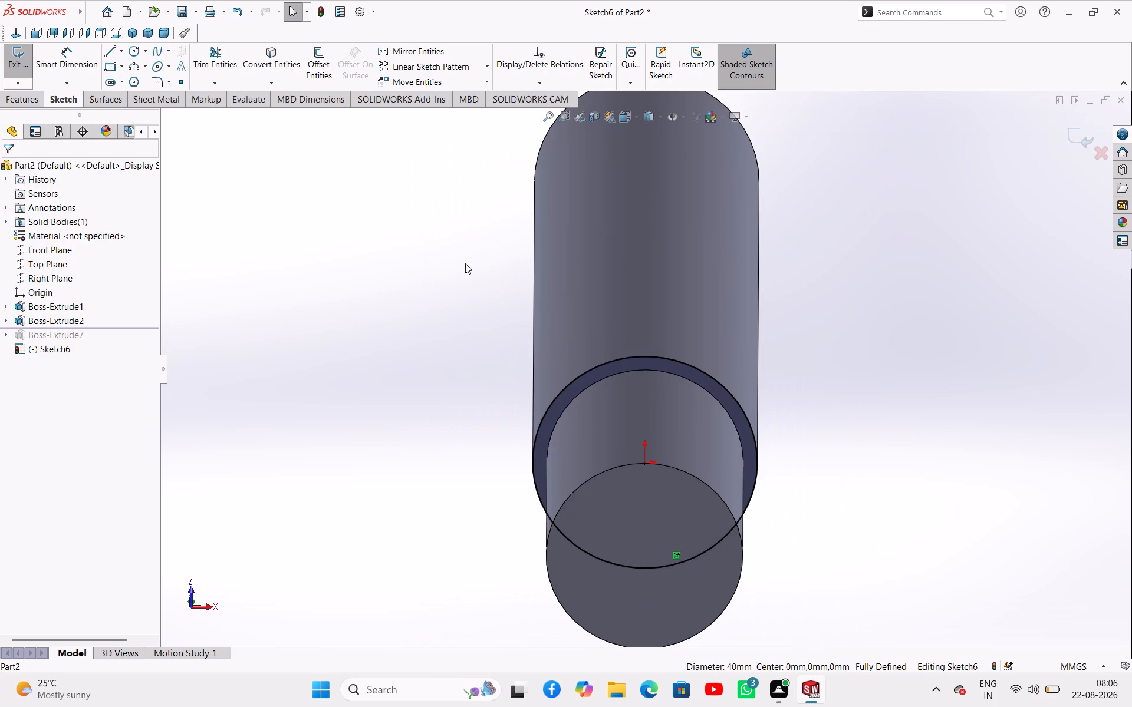
{"action": "left_click", "coordinate": [132, 29]}
{"action": "scroll", "coordinate": [667, 497], "scroll_direction": "down", "scroll_amount": 3}
{"action": "scroll", "coordinate": [669, 493], "scroll_direction": "up", "scroll_amount": 4}
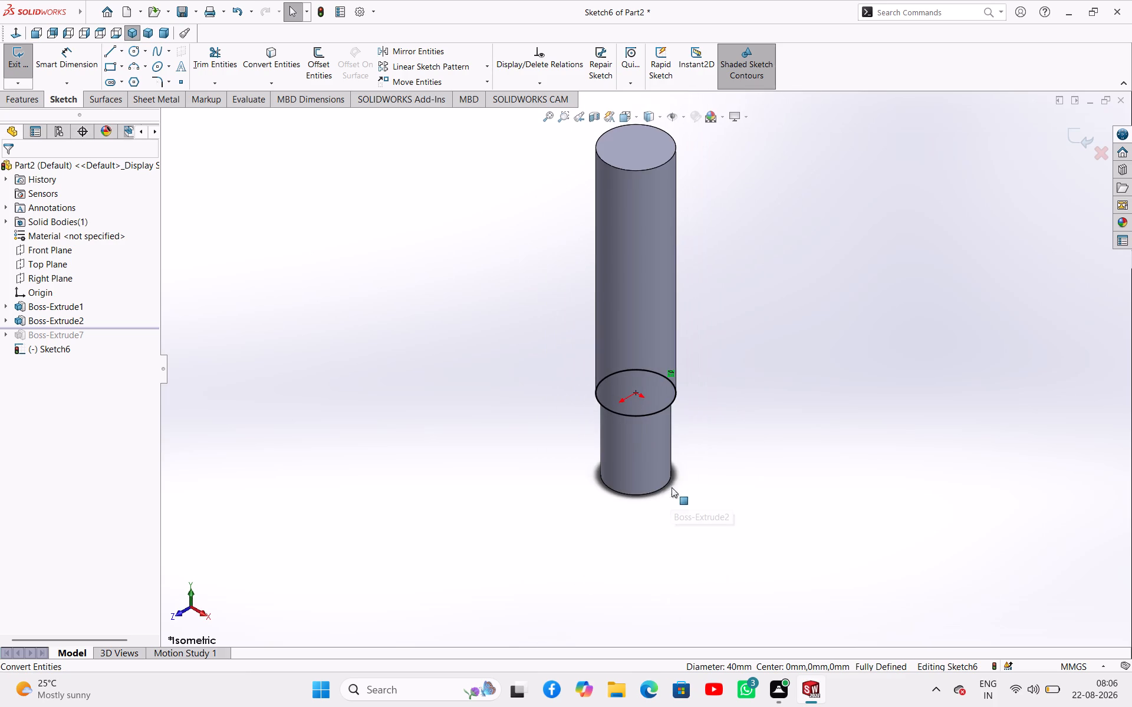
{"action": "left_click", "coordinate": [175, 616]}
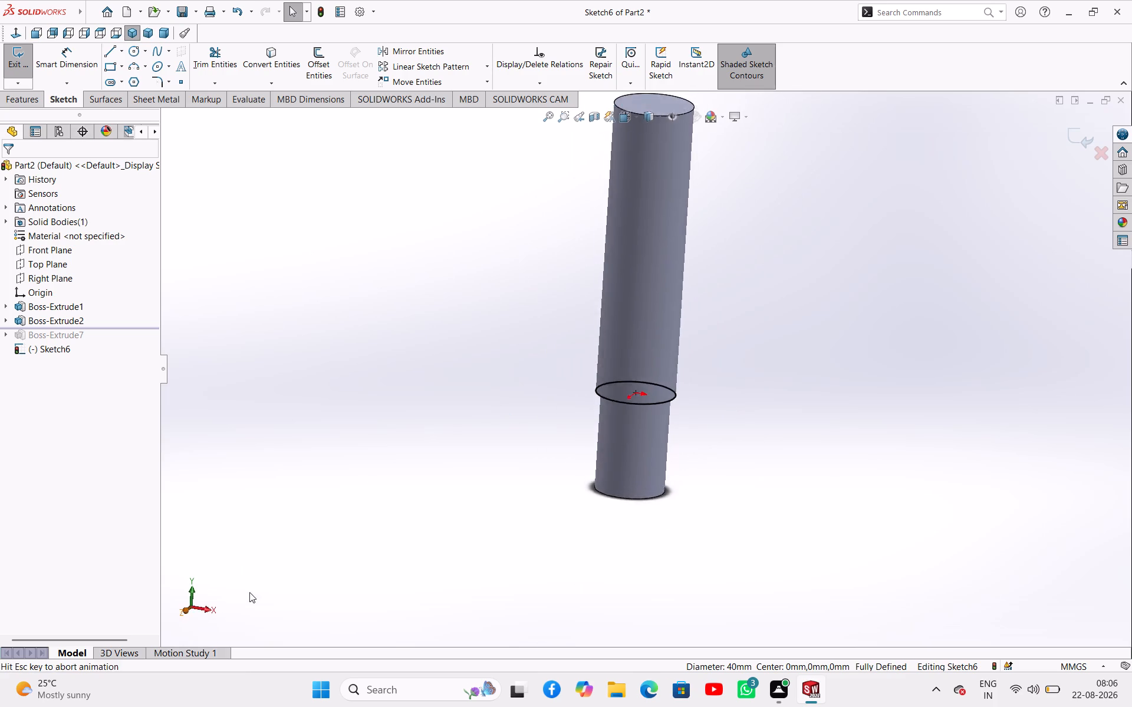
{"action": "scroll", "coordinate": [698, 397], "scroll_direction": "down", "scroll_amount": 4}
{"action": "scroll", "coordinate": [650, 392], "scroll_direction": "down", "scroll_amount": 3}
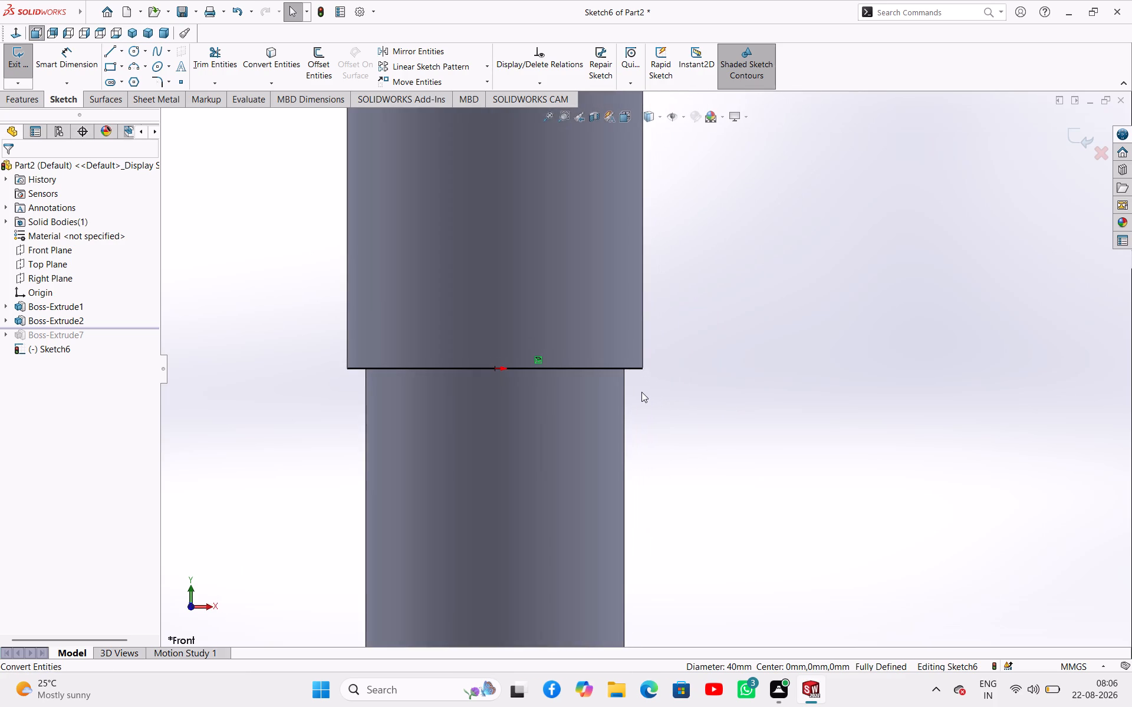
{"action": "scroll", "coordinate": [640, 392], "scroll_direction": "down", "scroll_amount": 2}
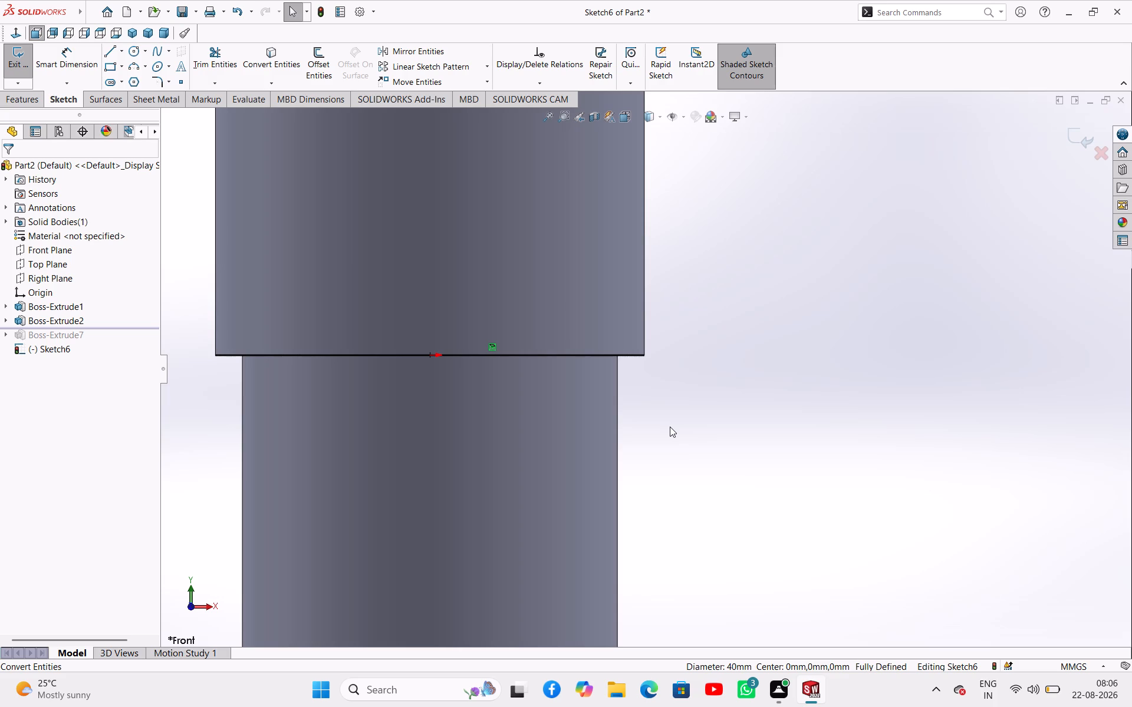
{"action": "middle_click_drag", "start_coordinate": [670, 427], "coordinate": [666, 276]}
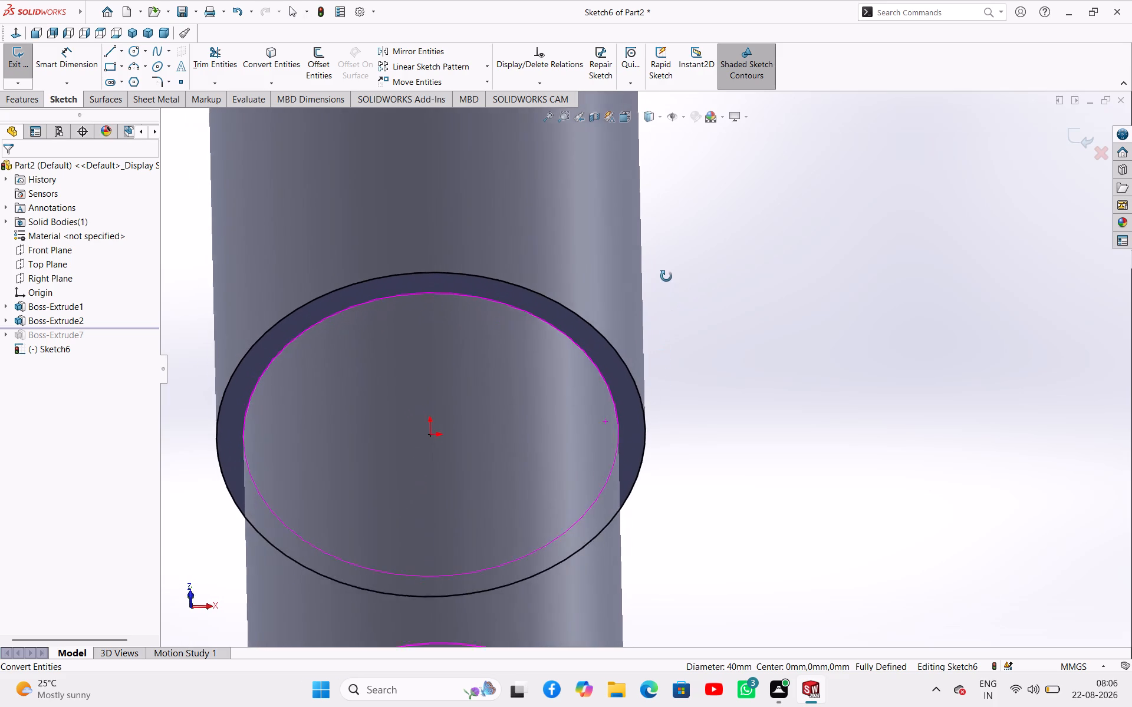
{"action": "middle_click_drag", "start_coordinate": [666, 276], "coordinate": [667, 252]}
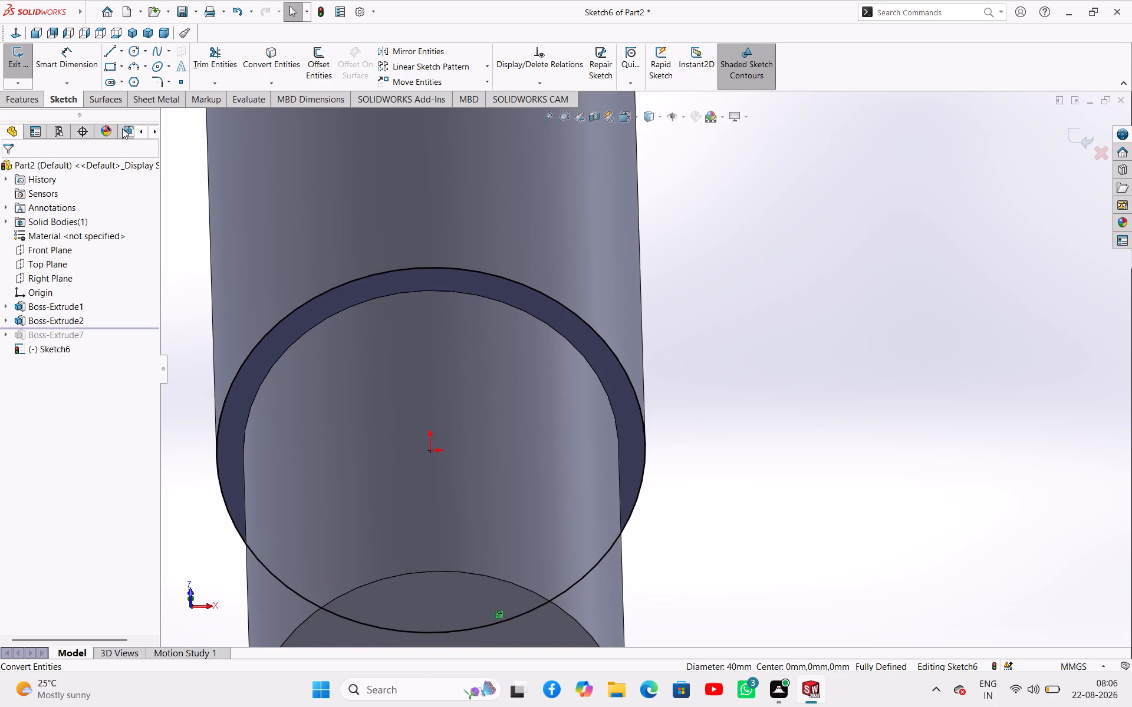
{"action": "left_click", "coordinate": [119, 34]}
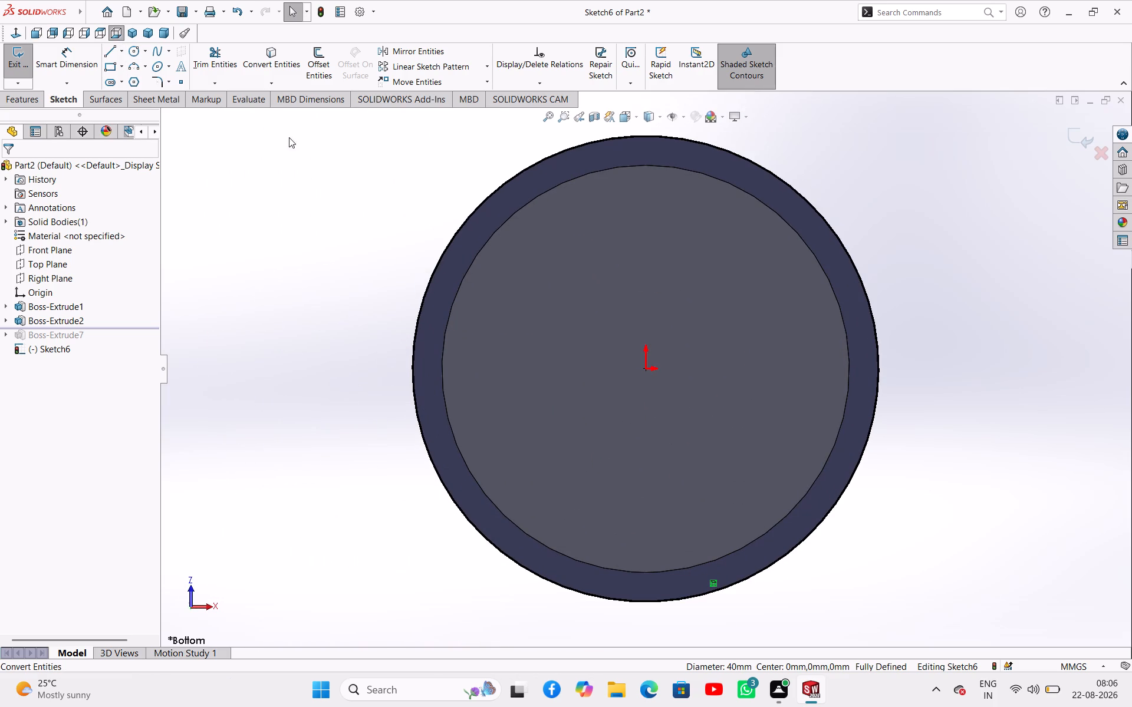
Sketch a horizontal construction centerline about 25.8 mm long from the origin out past the shaft's outer circle.
{"action": "left_click", "coordinate": [120, 50]}
{"action": "left_click", "coordinate": [118, 76]}
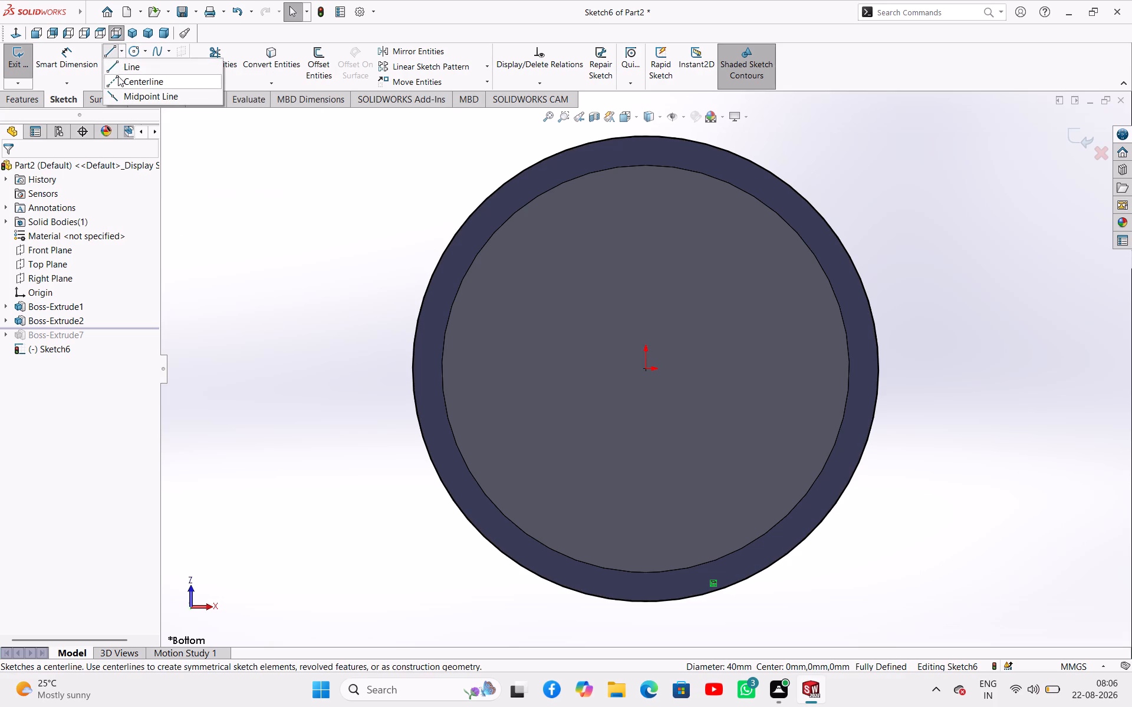
{"action": "left_click", "coordinate": [649, 372]}
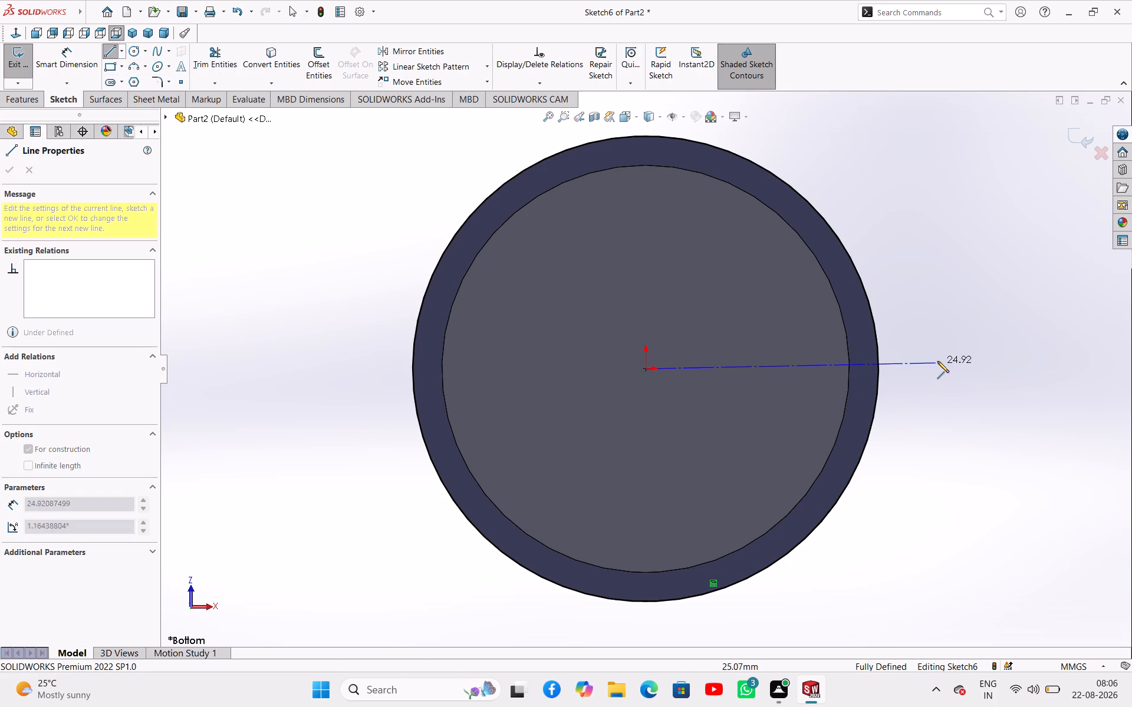
{"action": "left_click", "coordinate": [946, 366]}
{"action": "right_click", "coordinate": [938, 404]}
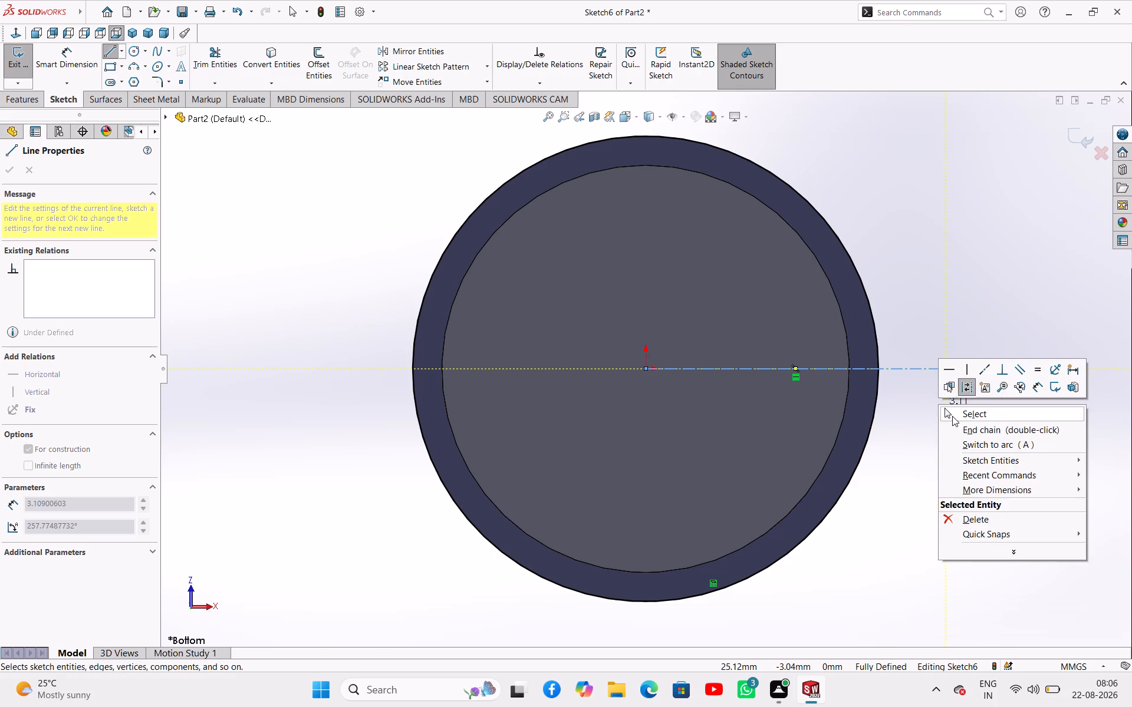
{"action": "left_click", "coordinate": [953, 416]}
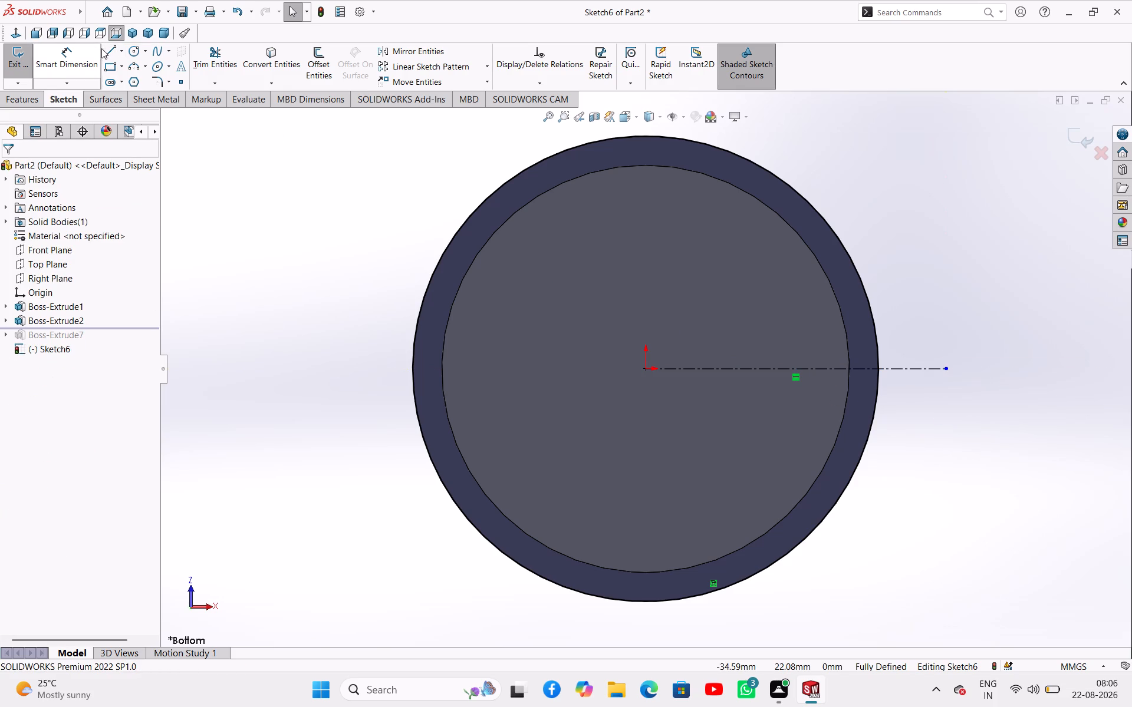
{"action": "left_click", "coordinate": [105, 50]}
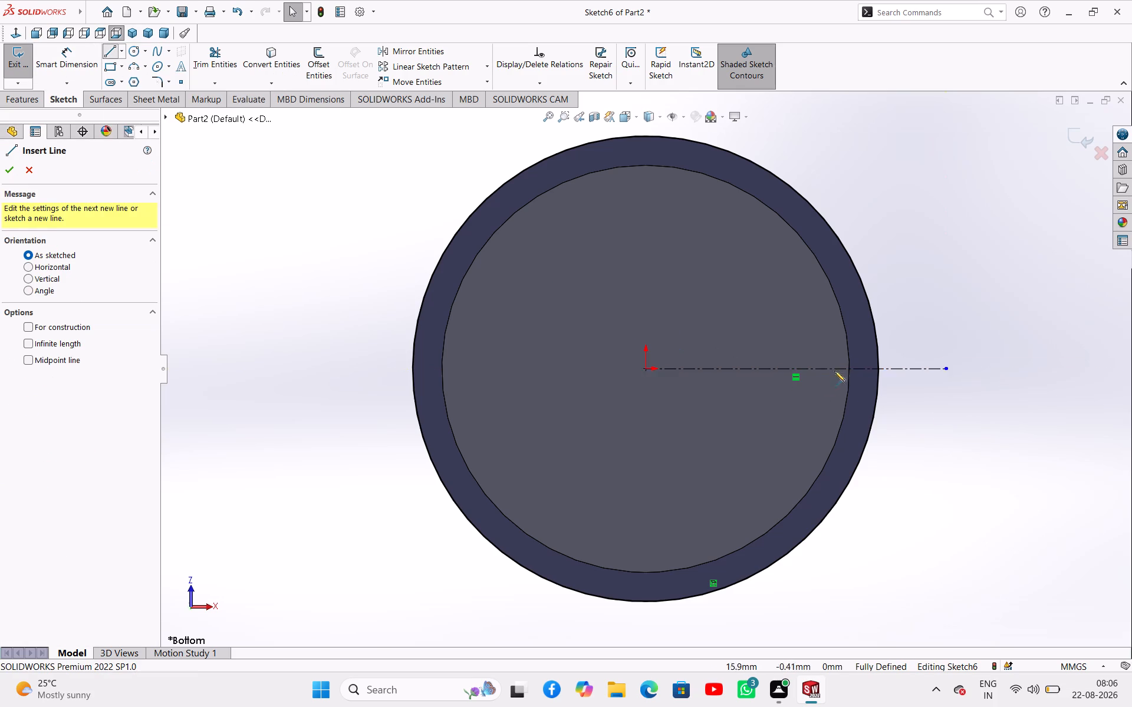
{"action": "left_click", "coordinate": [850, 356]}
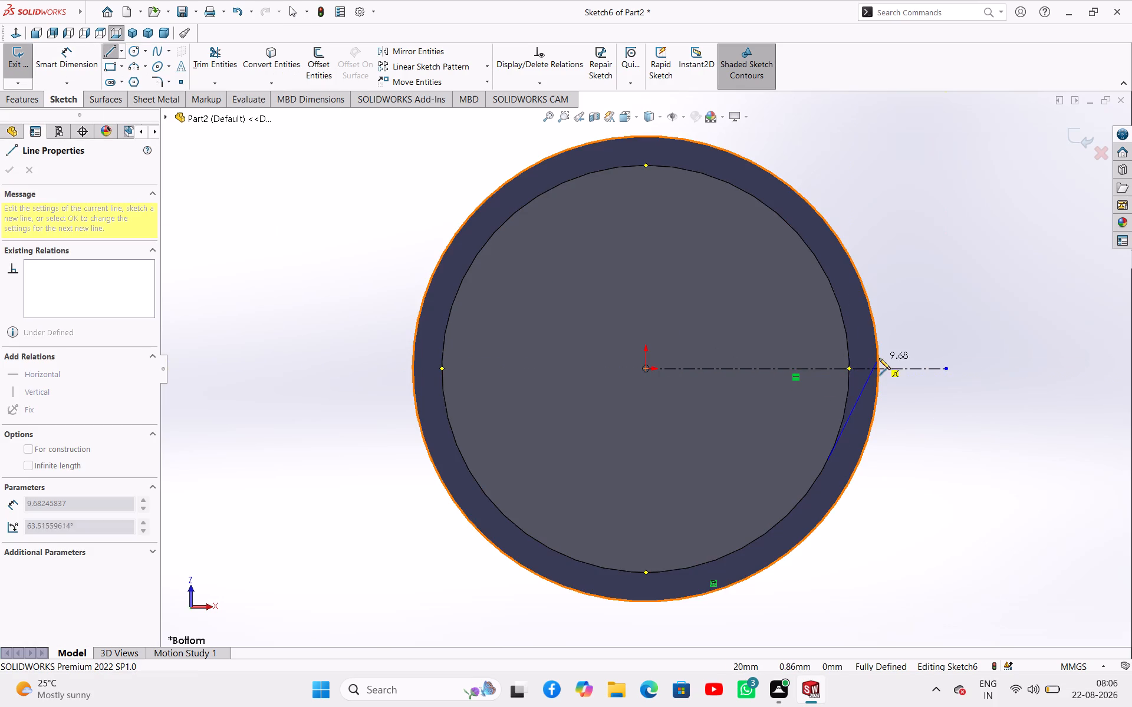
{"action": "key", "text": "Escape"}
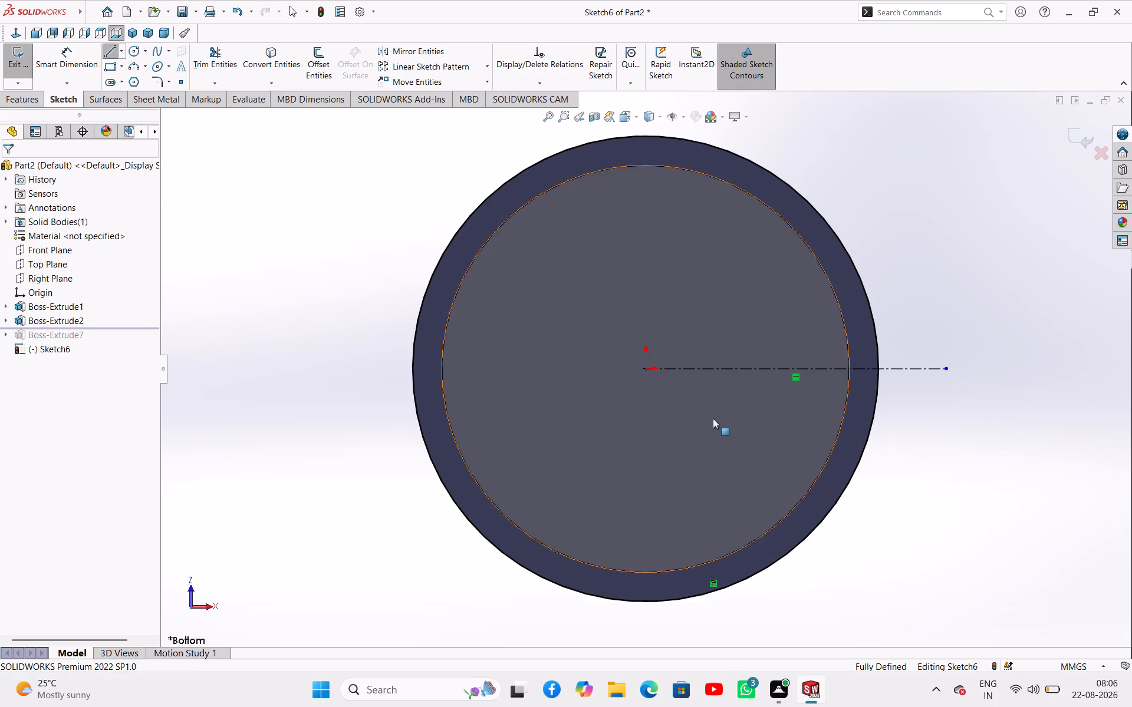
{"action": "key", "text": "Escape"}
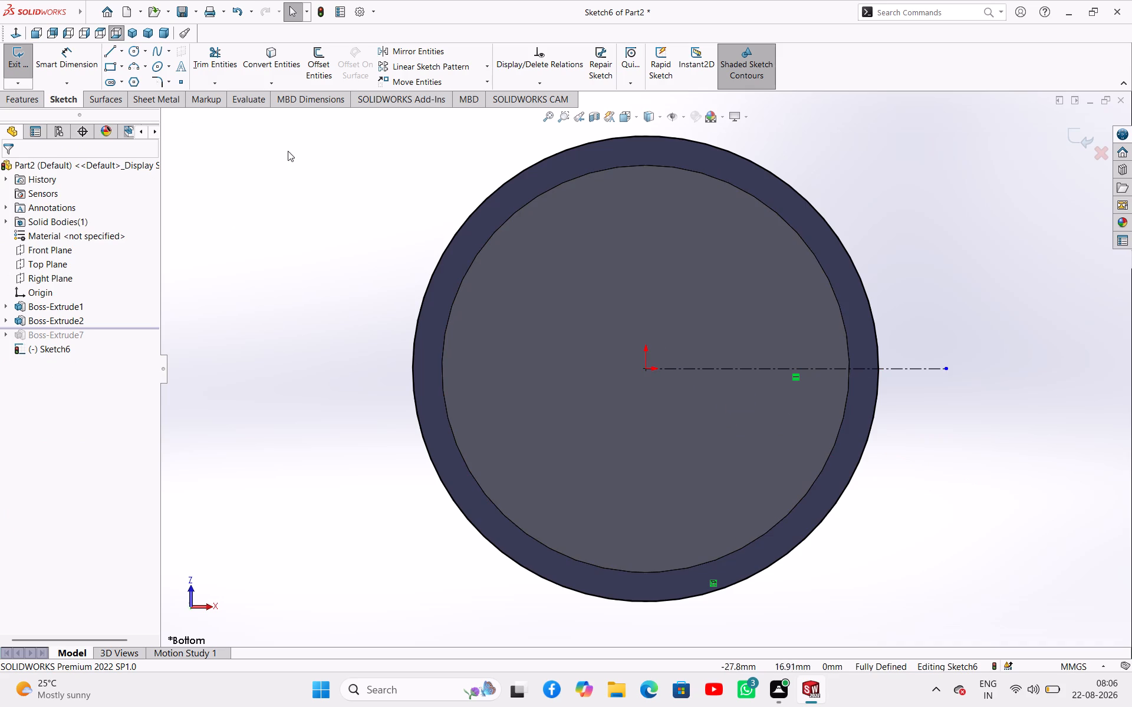
Sketch two horizontal lines about 8 mm long across the shoulder ring, about 1.9 mm above and 1.8 mm below the centerline.
{"action": "left_click", "coordinate": [109, 53]}
{"action": "left_click", "coordinate": [824, 346]}
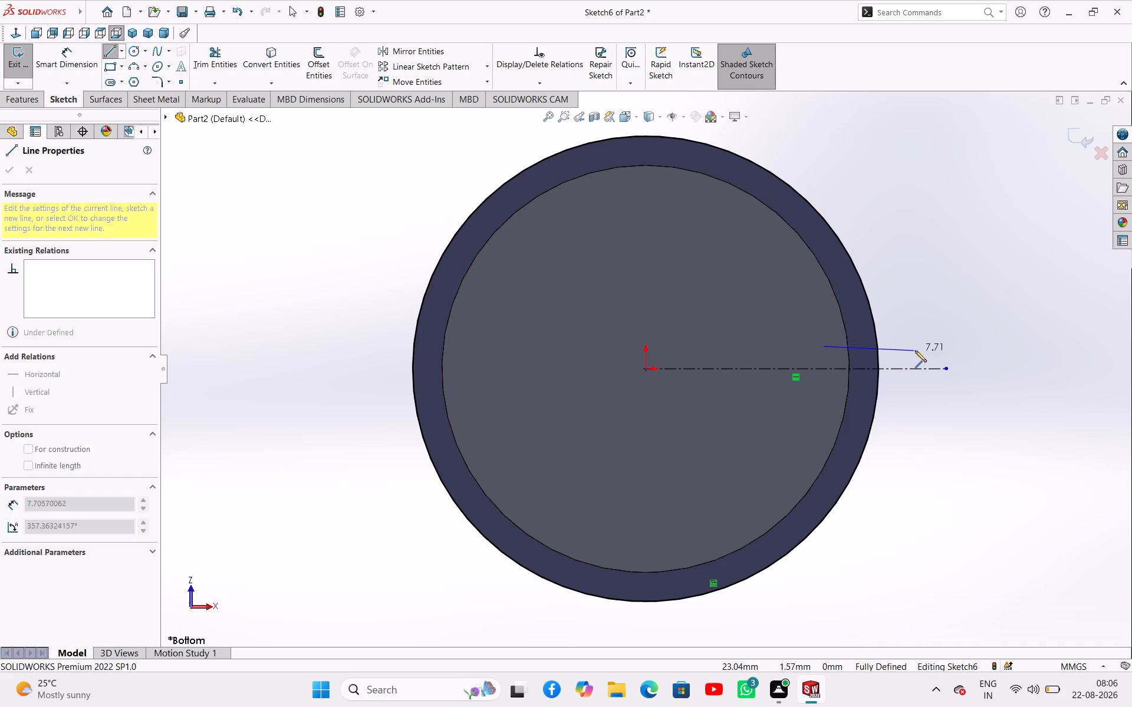
{"action": "left_click", "coordinate": [920, 348]}
{"action": "key", "text": "Escape"}
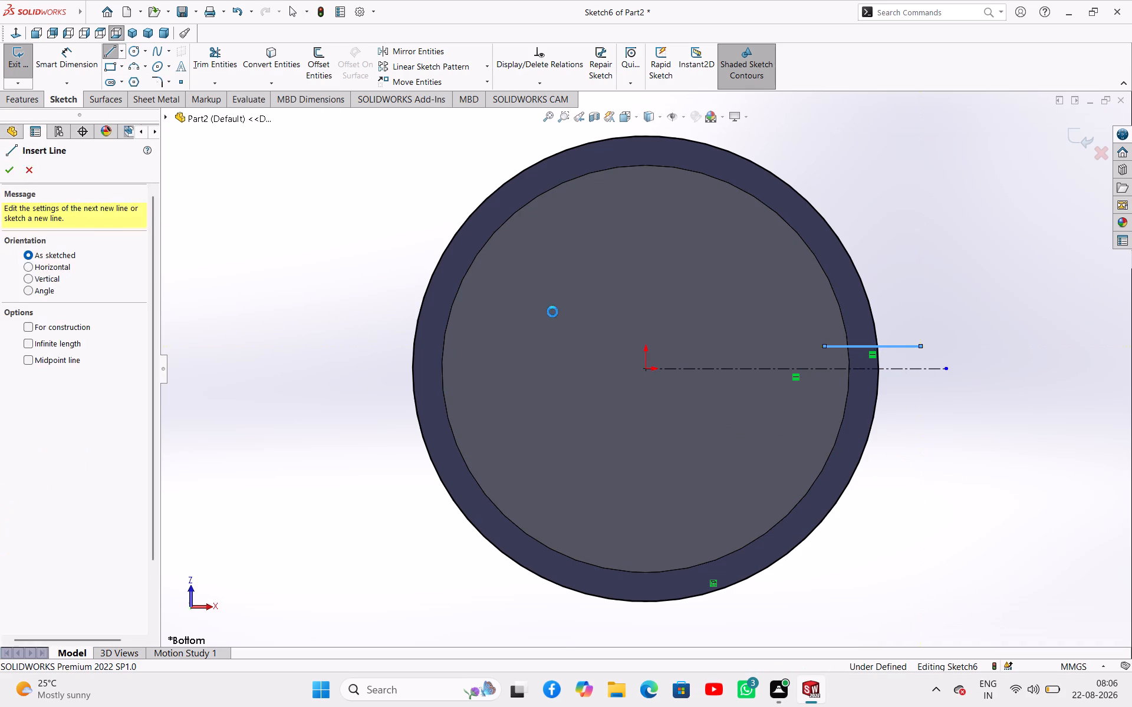
{"action": "left_click", "coordinate": [107, 56]}
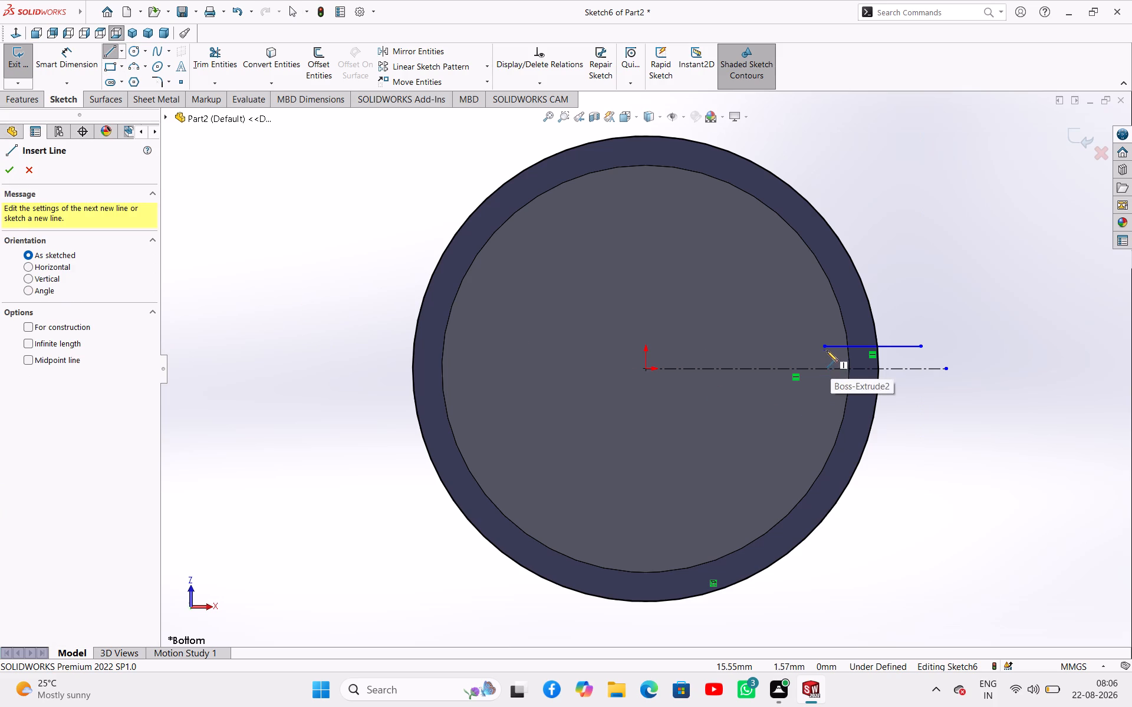
{"action": "left_click", "coordinate": [825, 390]}
{"action": "left_click", "coordinate": [920, 391]}
{"action": "key", "text": "Escape"}
Dimension the two short horizontal lines 1.25 mm from the centerline, one on each side.
{"action": "right_click_drag", "start_coordinate": [891, 493], "coordinate": [893, 487]}
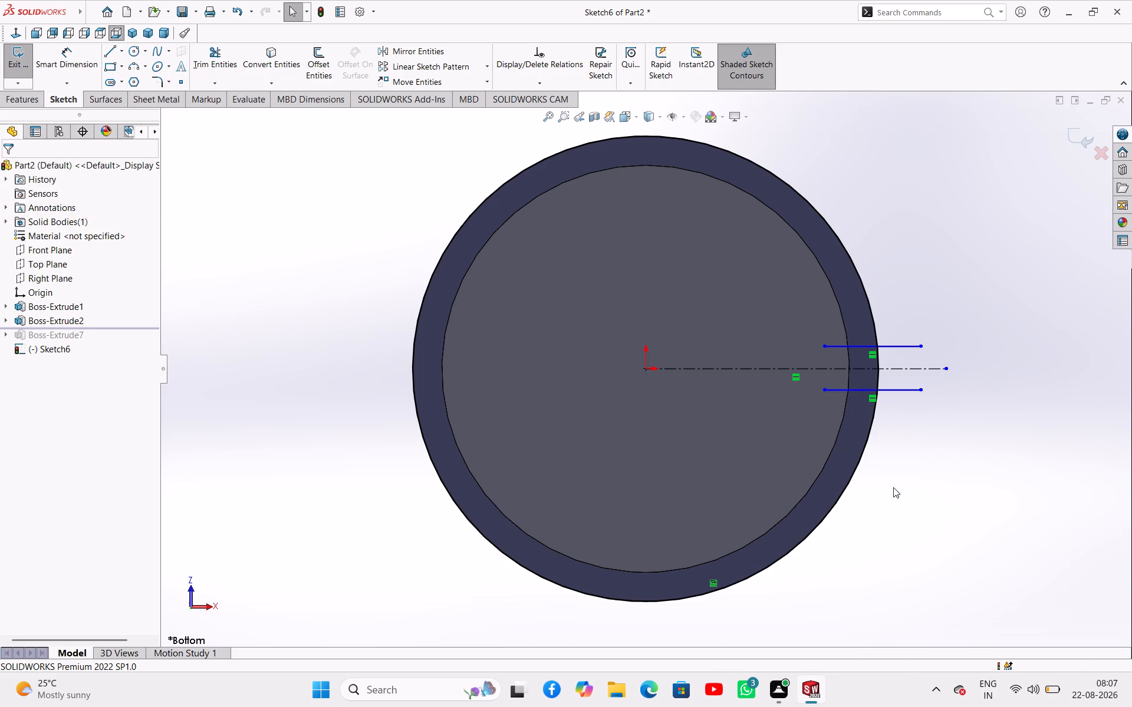
{"action": "right_click_drag", "start_coordinate": [893, 487], "coordinate": [909, 438]}
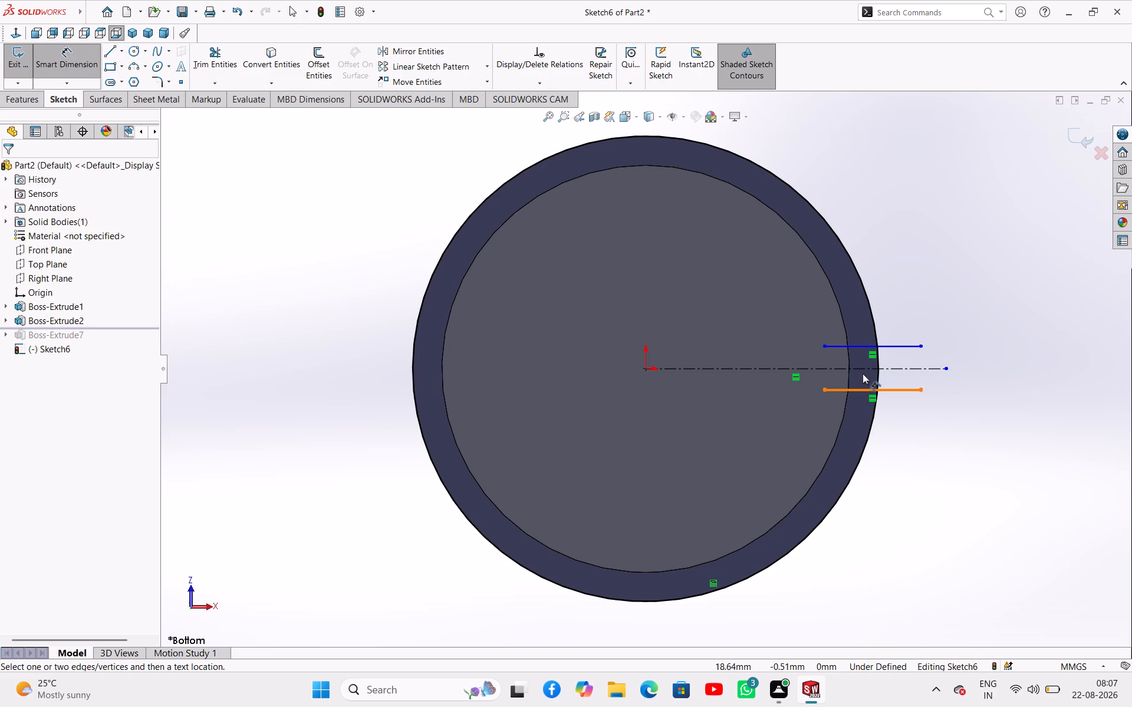
{"action": "left_click", "coordinate": [863, 371]}
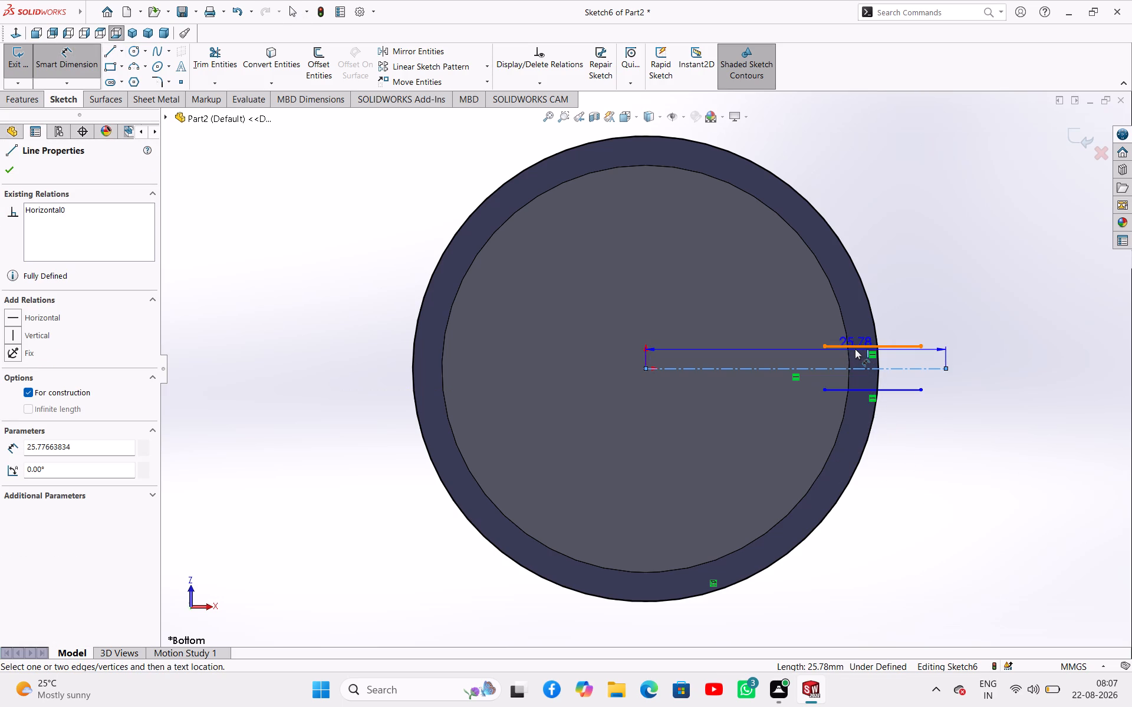
{"action": "left_click", "coordinate": [855, 349]}
{"action": "left_click", "coordinate": [951, 352]}
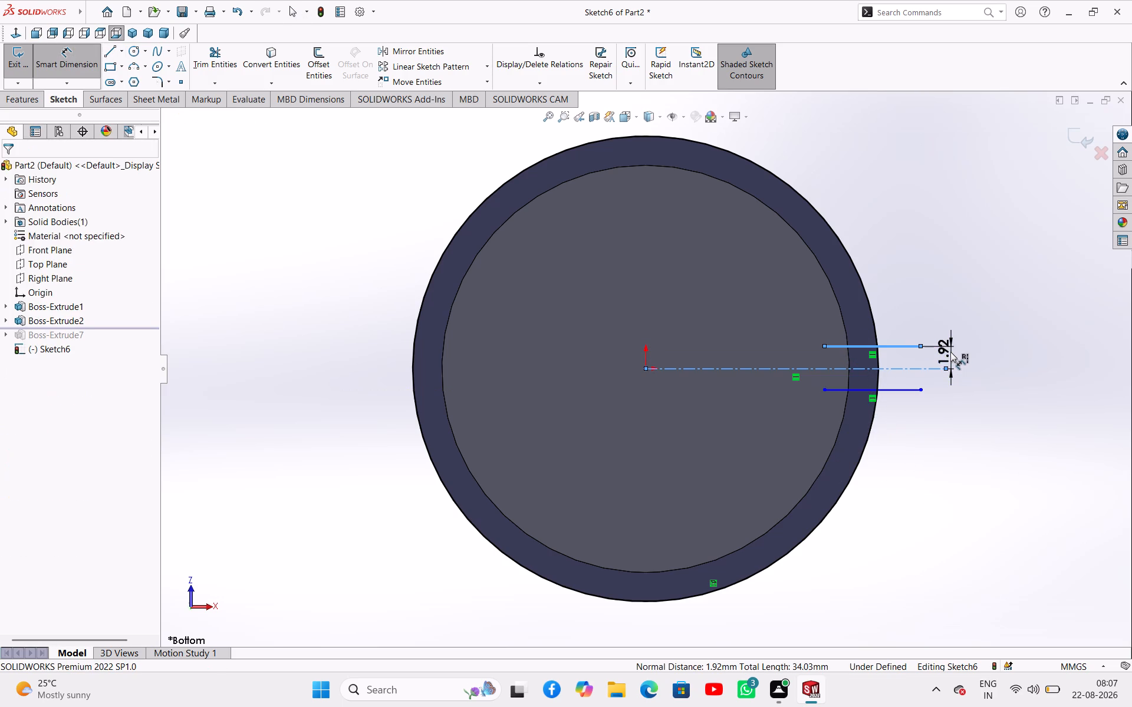
{"action": "type", "text": "1.25"}
{"action": "key", "text": "Return"}
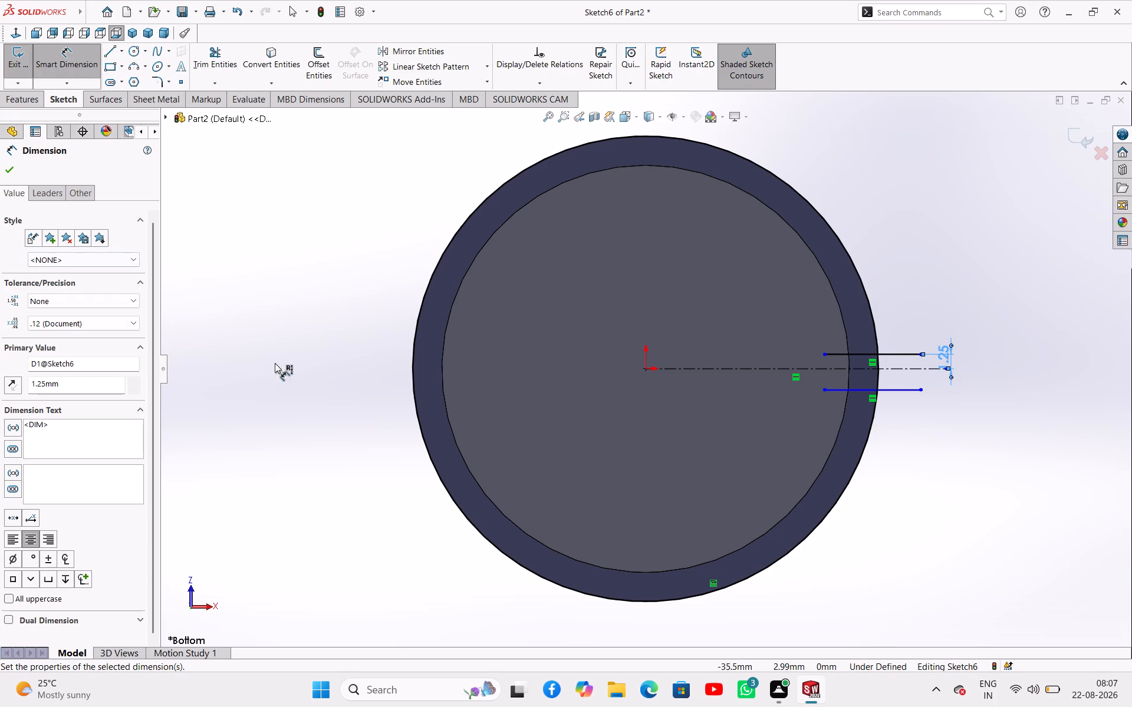
{"action": "left_click", "coordinate": [893, 391]}
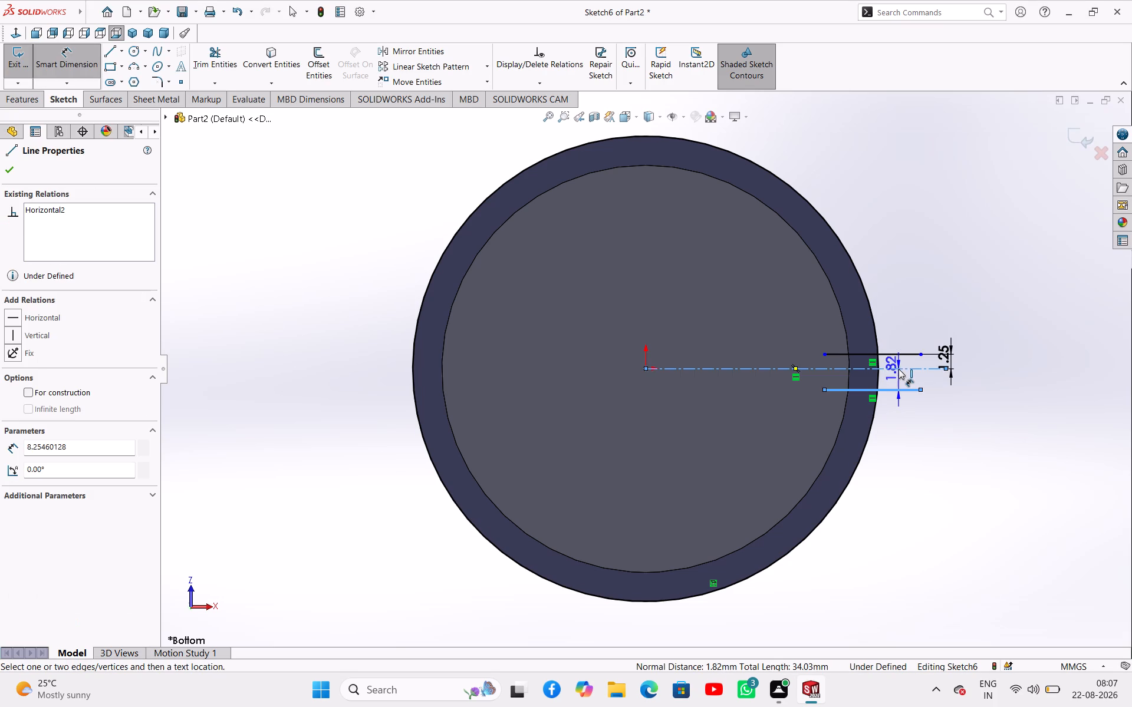
{"action": "left_click", "coordinate": [899, 369]}
{"action": "left_click", "coordinate": [920, 424]}
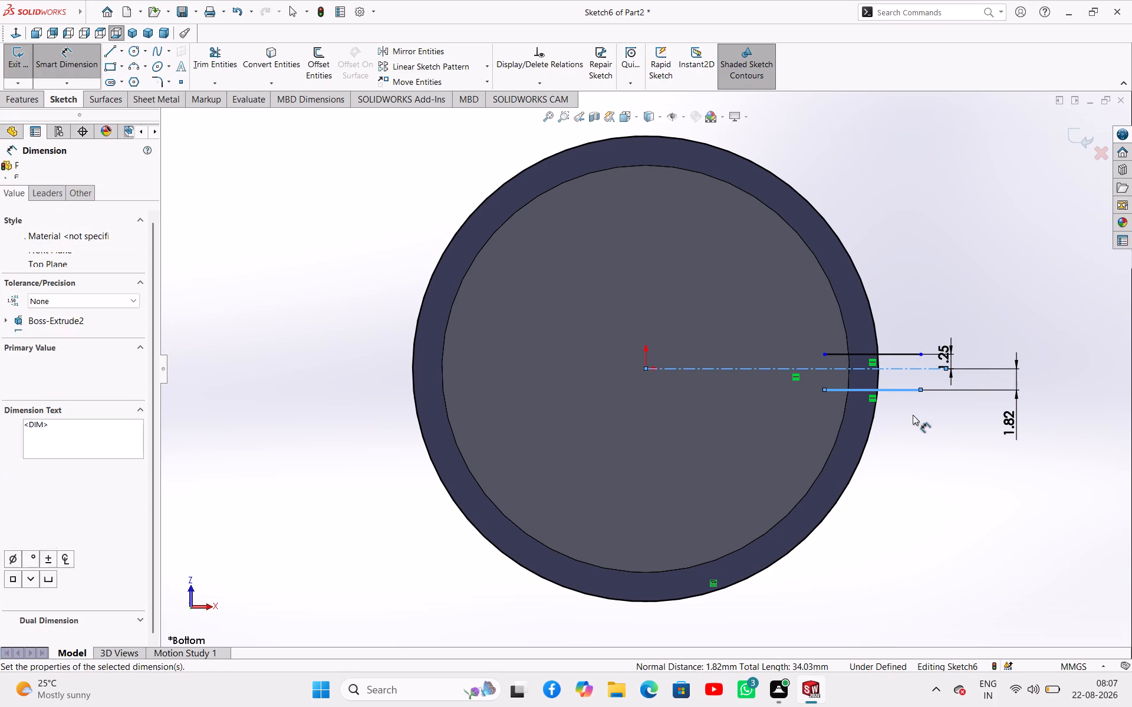
{"action": "key", "text": "1"}
{"action": "type", "text": ".25"}
{"action": "key", "text": "Return"}
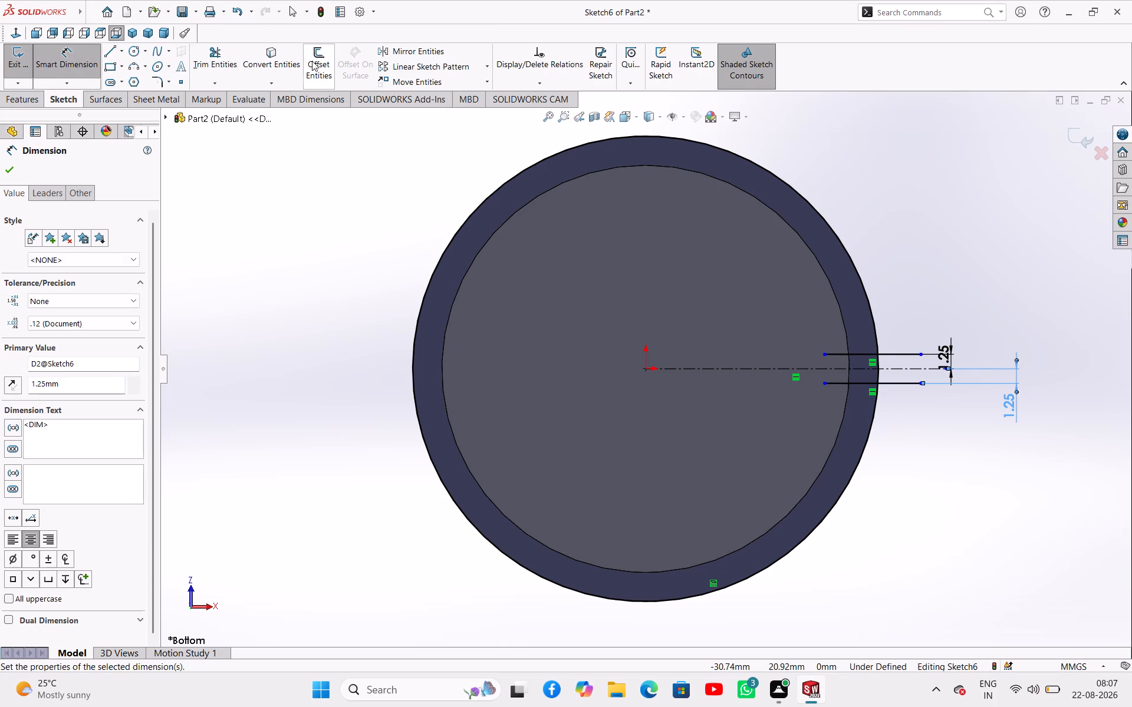
Convert the shoulder face's inner circular edge into the sketch.
{"action": "left_click", "coordinate": [278, 63]}
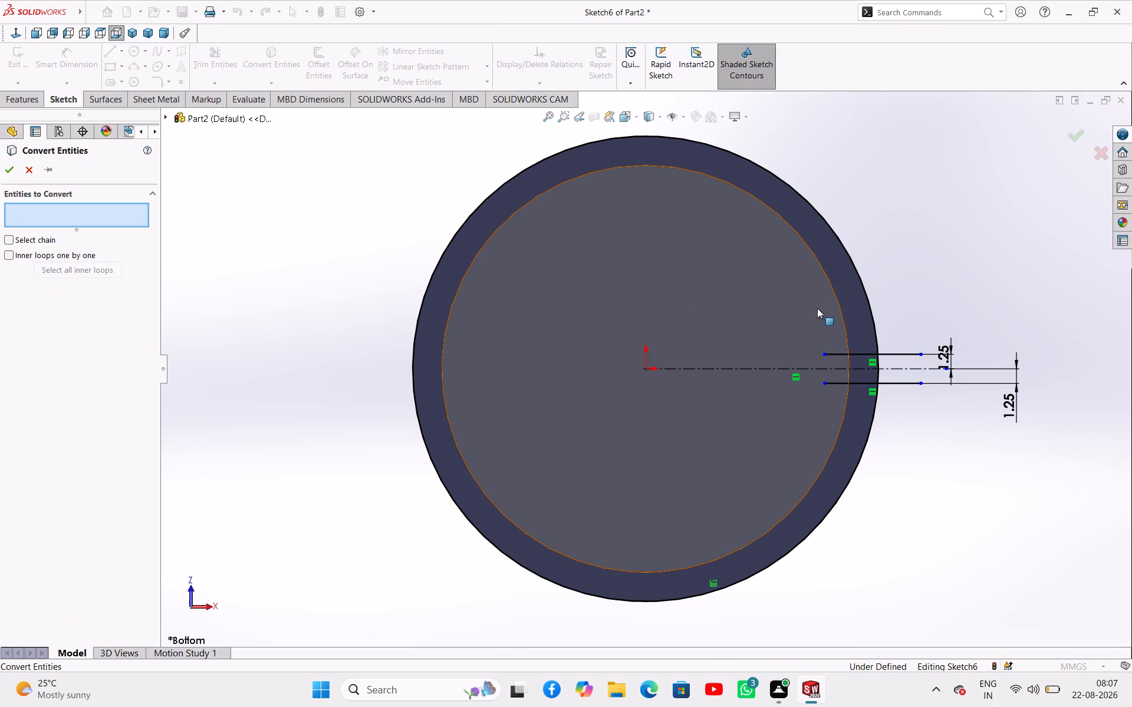
{"action": "left_click", "coordinate": [841, 316]}
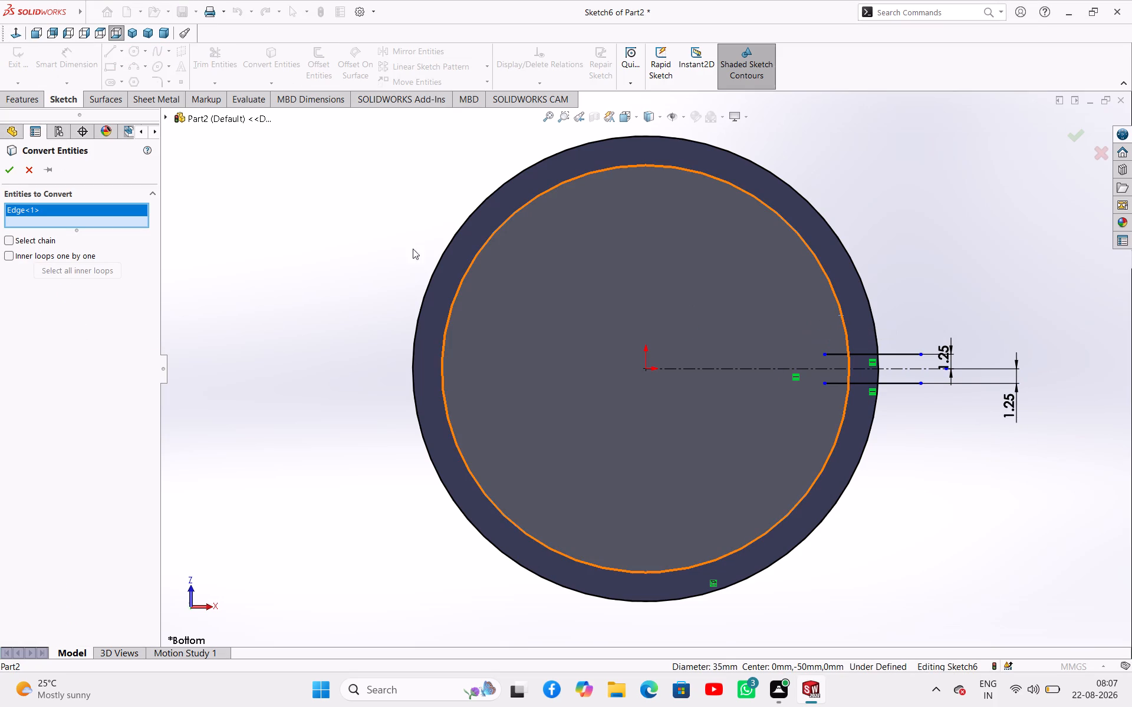
{"action": "left_click", "coordinate": [14, 169]}
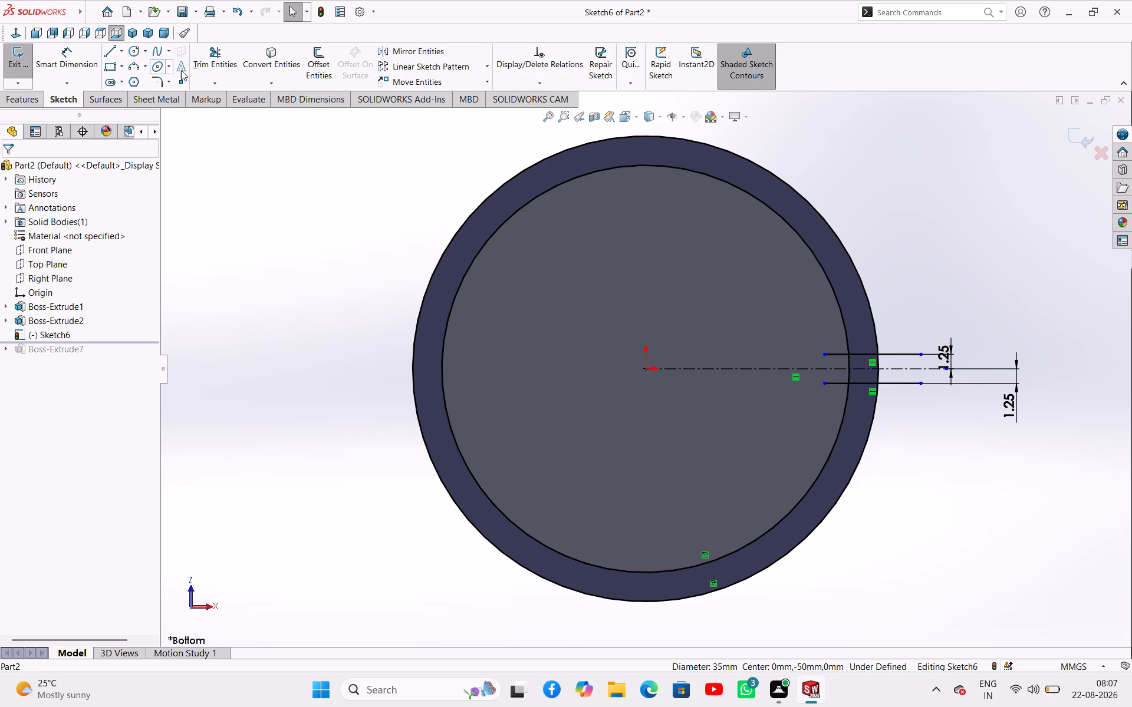
Trim the line ends and the remaining circle portions with Power trim, leaving one small closed profile between the two circles at the centerline.
{"action": "left_click", "coordinate": [203, 70]}
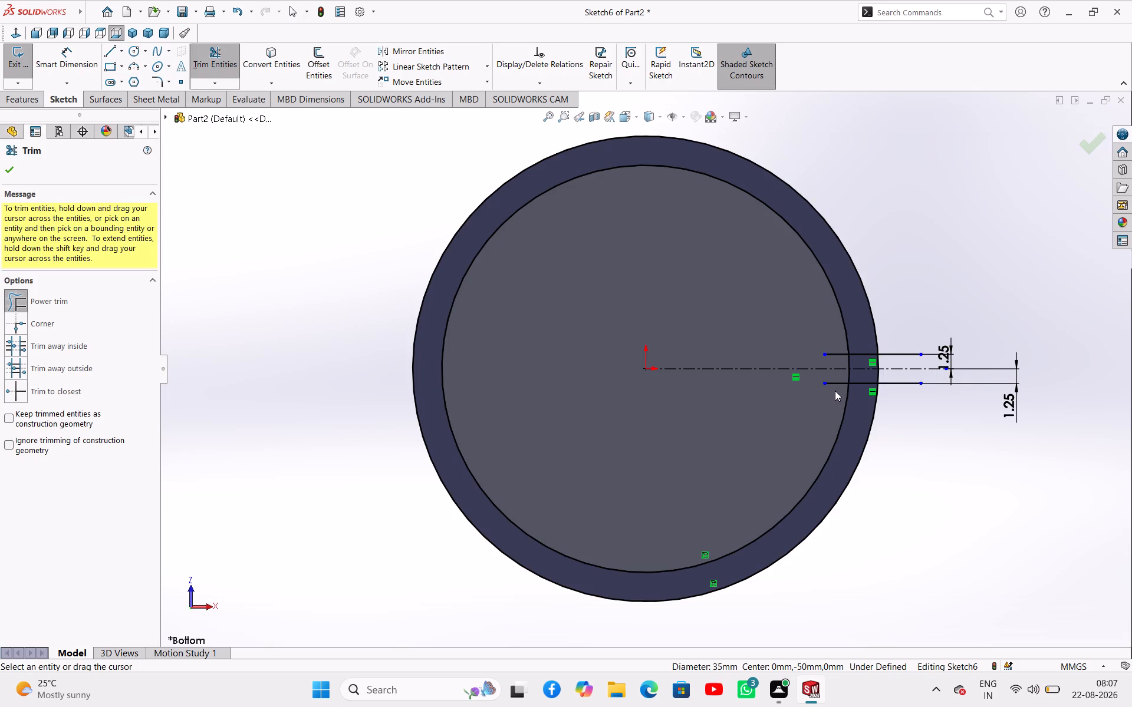
{"action": "left_click_drag", "start_coordinate": [835, 391], "coordinate": [838, 381]}
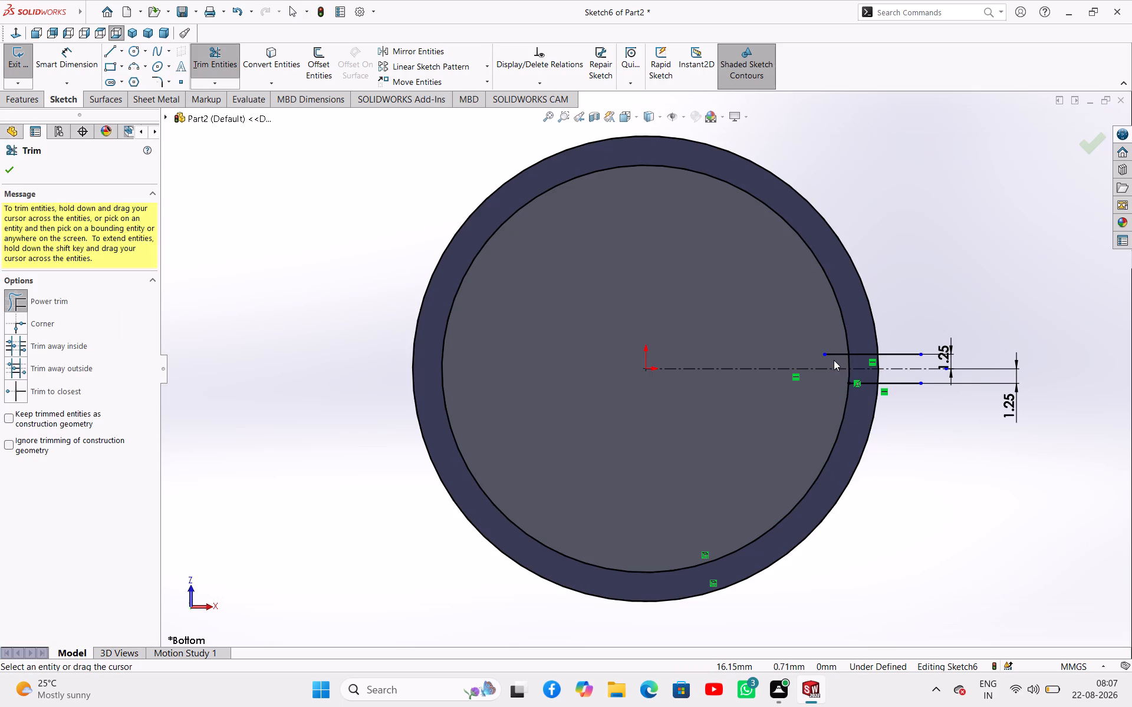
{"action": "left_click_drag", "start_coordinate": [834, 359], "coordinate": [838, 350]}
{"action": "left_click_drag", "start_coordinate": [913, 401], "coordinate": [912, 354]}
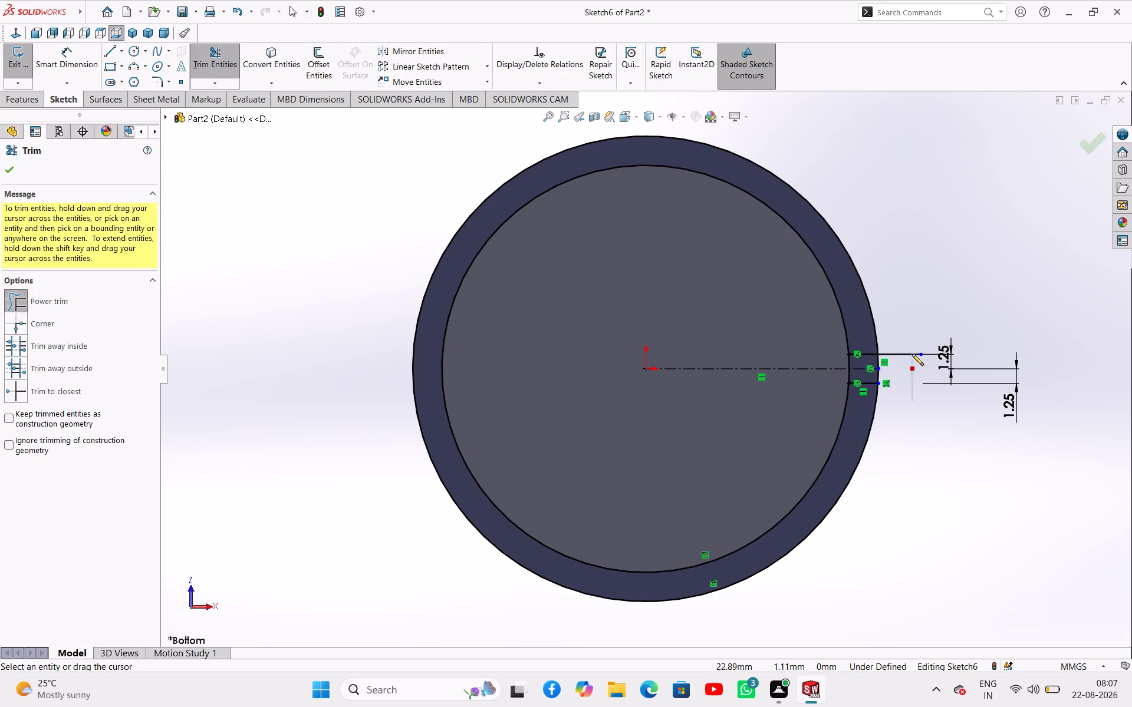
{"action": "left_click_drag", "start_coordinate": [912, 354], "coordinate": [912, 348]}
{"action": "left_click_drag", "start_coordinate": [894, 315], "coordinate": [820, 296]}
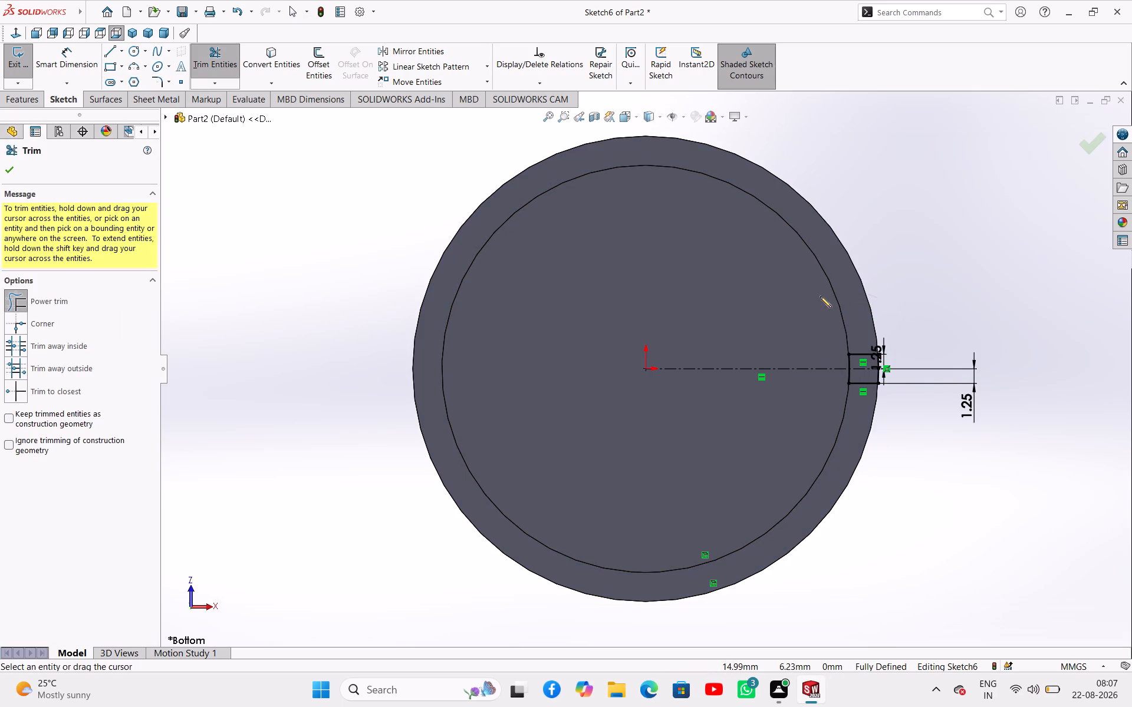
{"action": "middle_click_drag", "start_coordinate": [890, 254], "coordinate": [866, 297]}
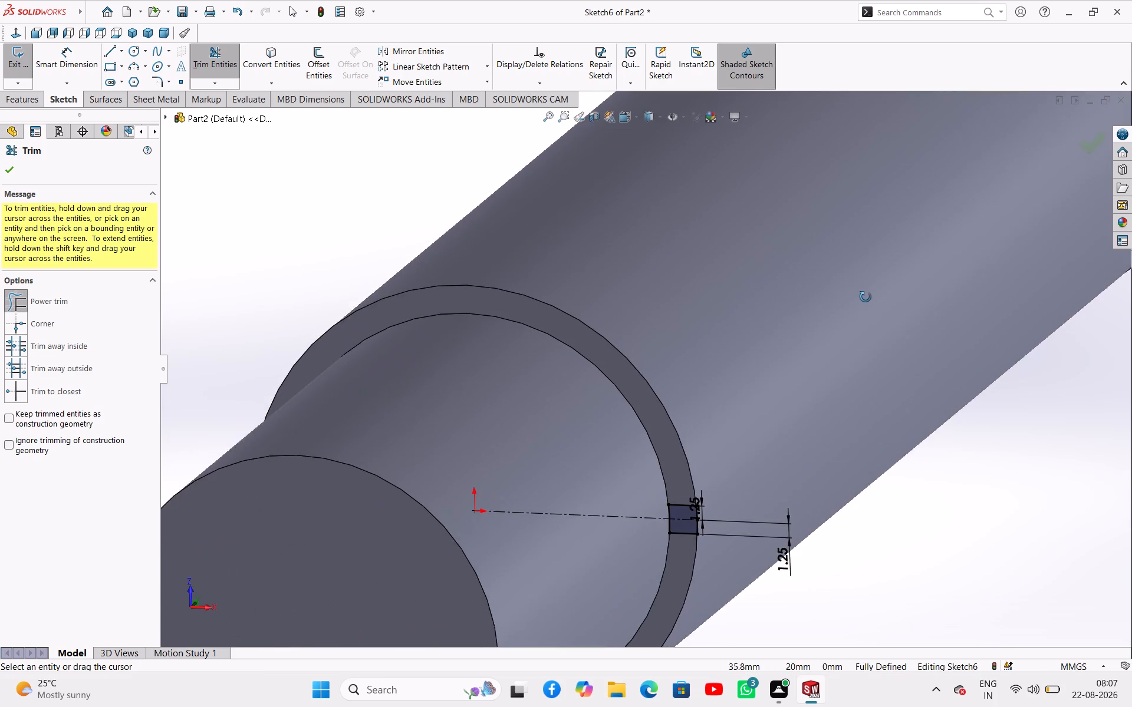
{"action": "middle_click_drag", "start_coordinate": [866, 297], "coordinate": [868, 297]}
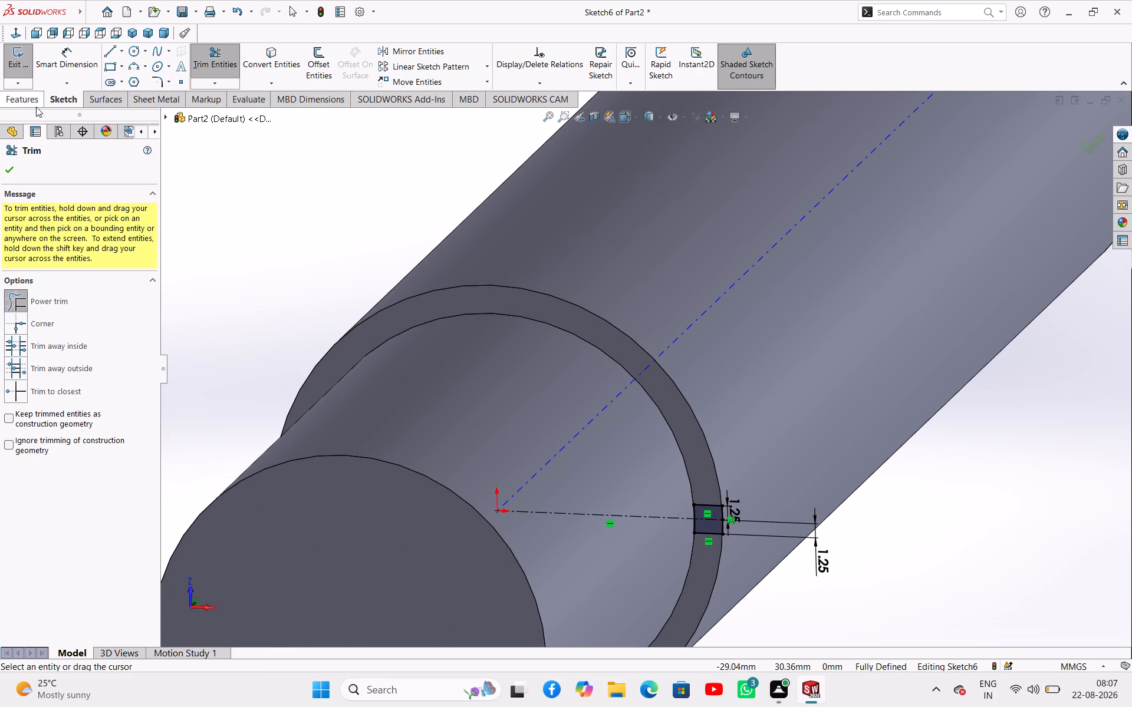
{"action": "left_click", "coordinate": [6, 166]}
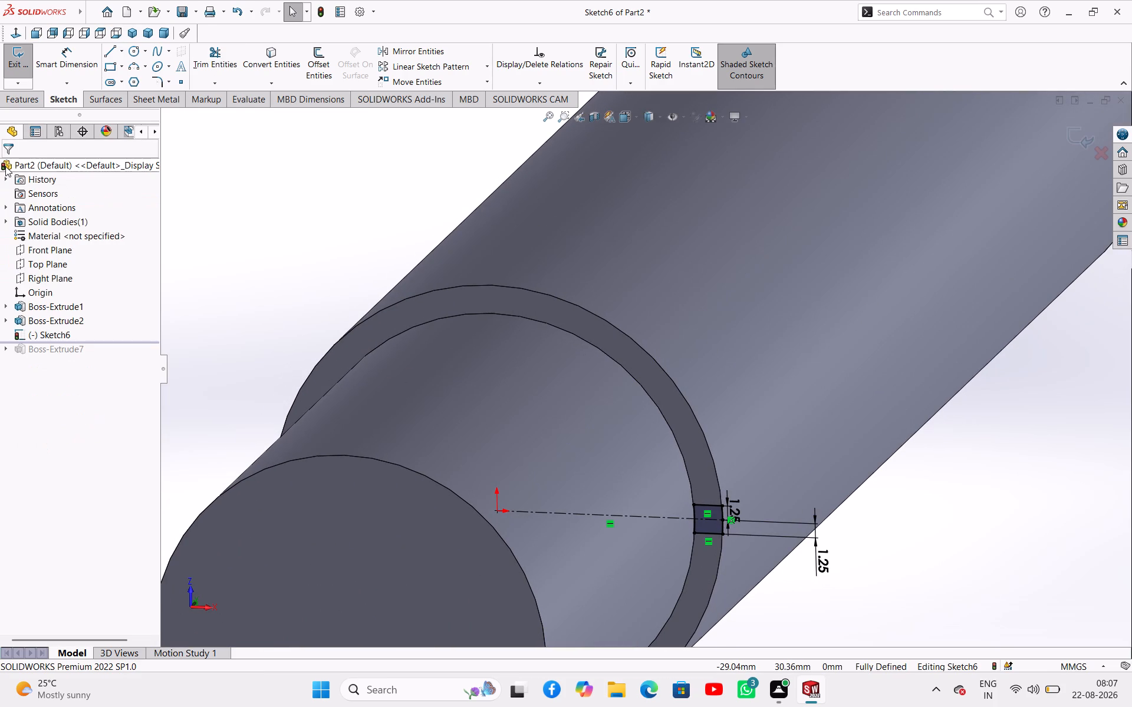
Extrude the small shoulder profile Up To Surface, ending at the smaller shaft section's end face, with Merge result on.
{"action": "left_click", "coordinate": [18, 61]}
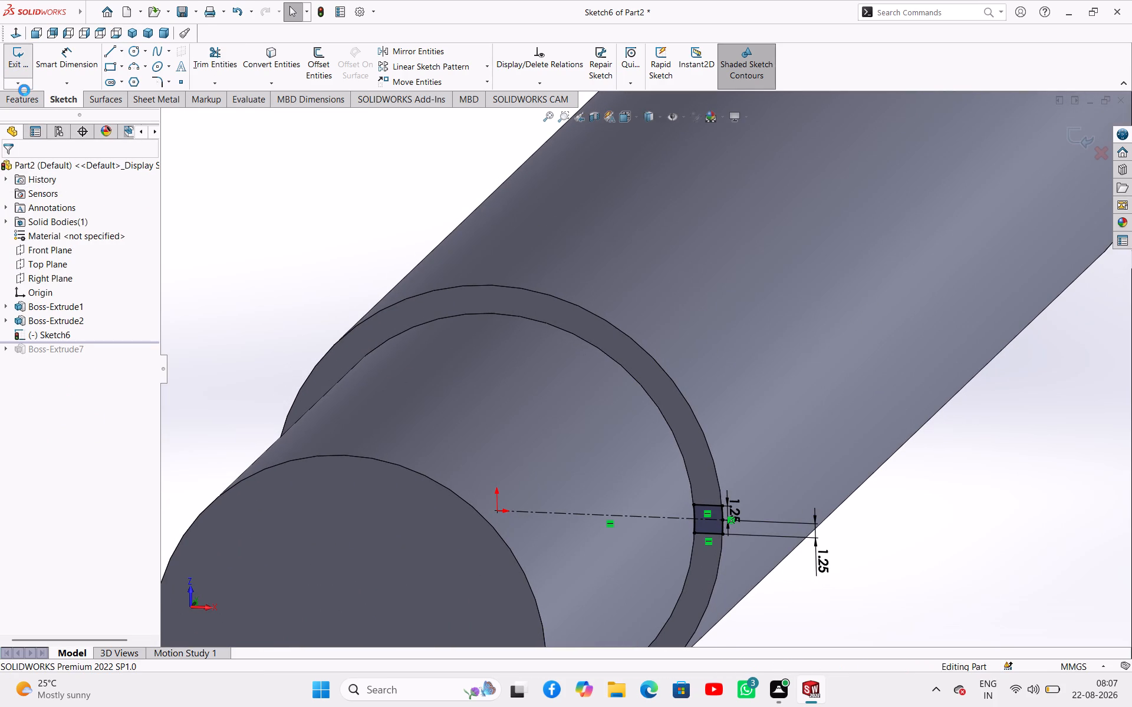
{"action": "left_click", "coordinate": [28, 68]}
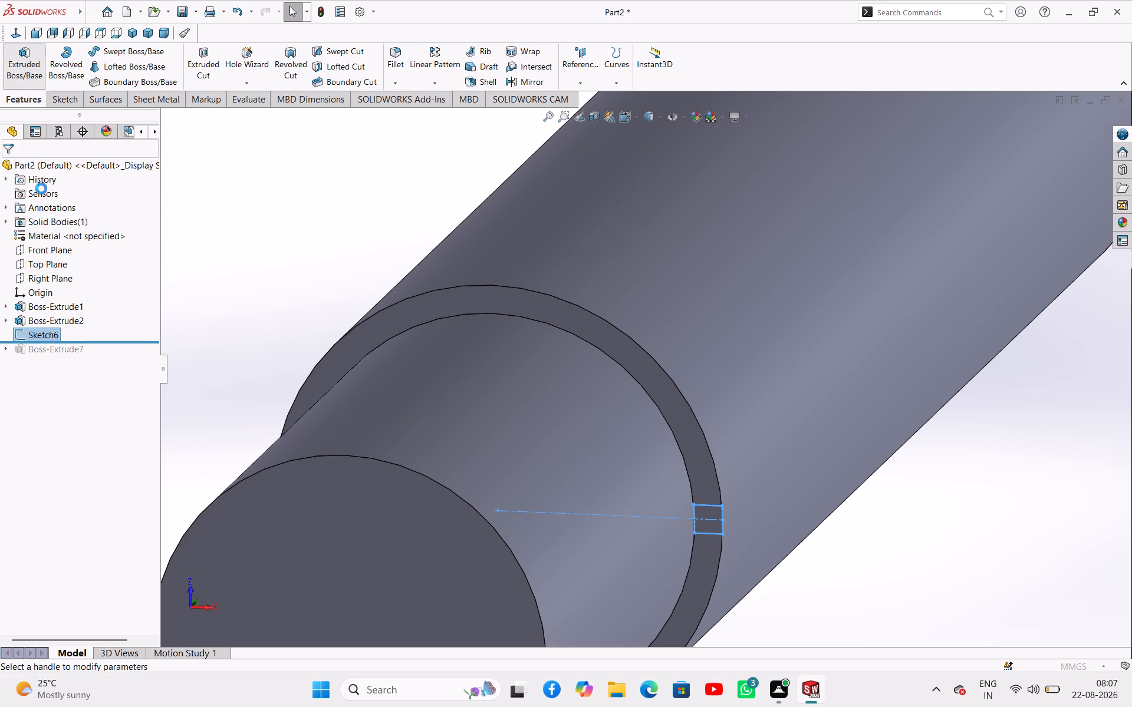
{"action": "left_click", "coordinate": [64, 247]}
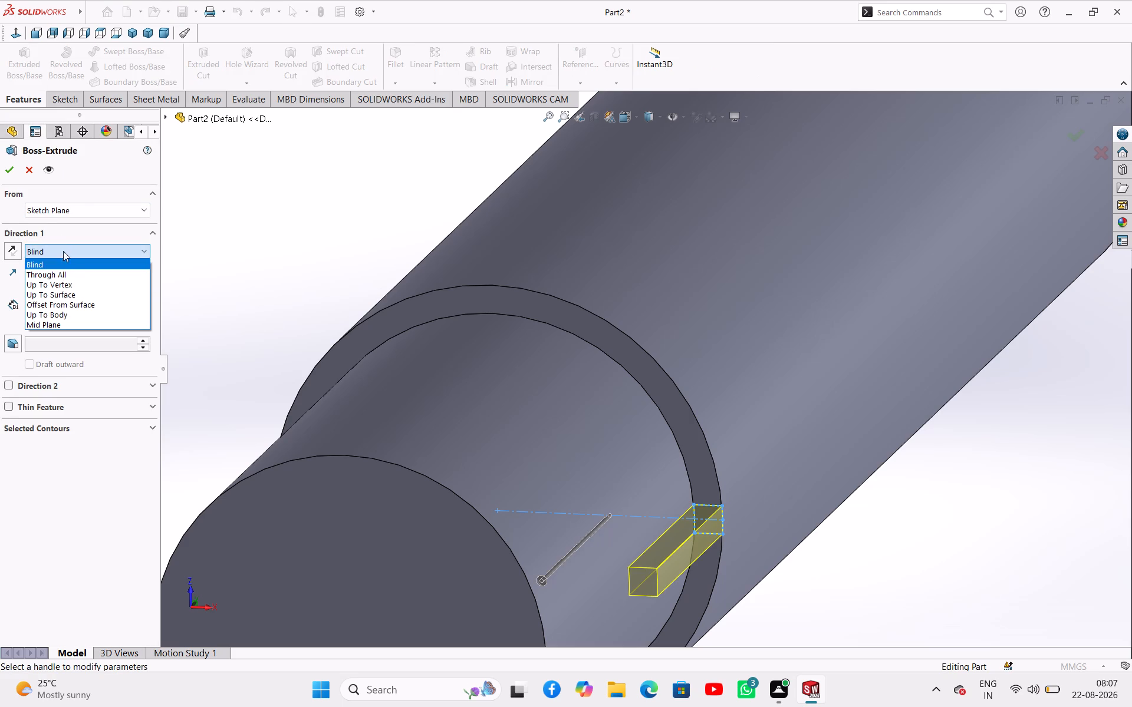
{"action": "left_click", "coordinate": [71, 292]}
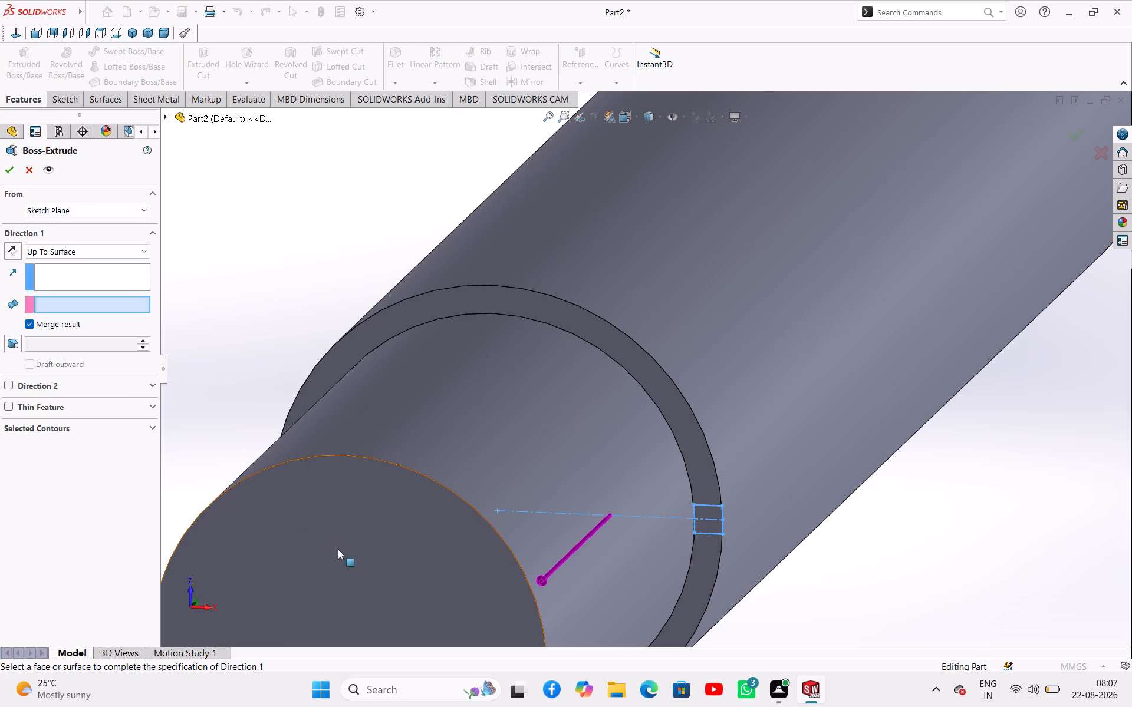
{"action": "left_click", "coordinate": [383, 570]}
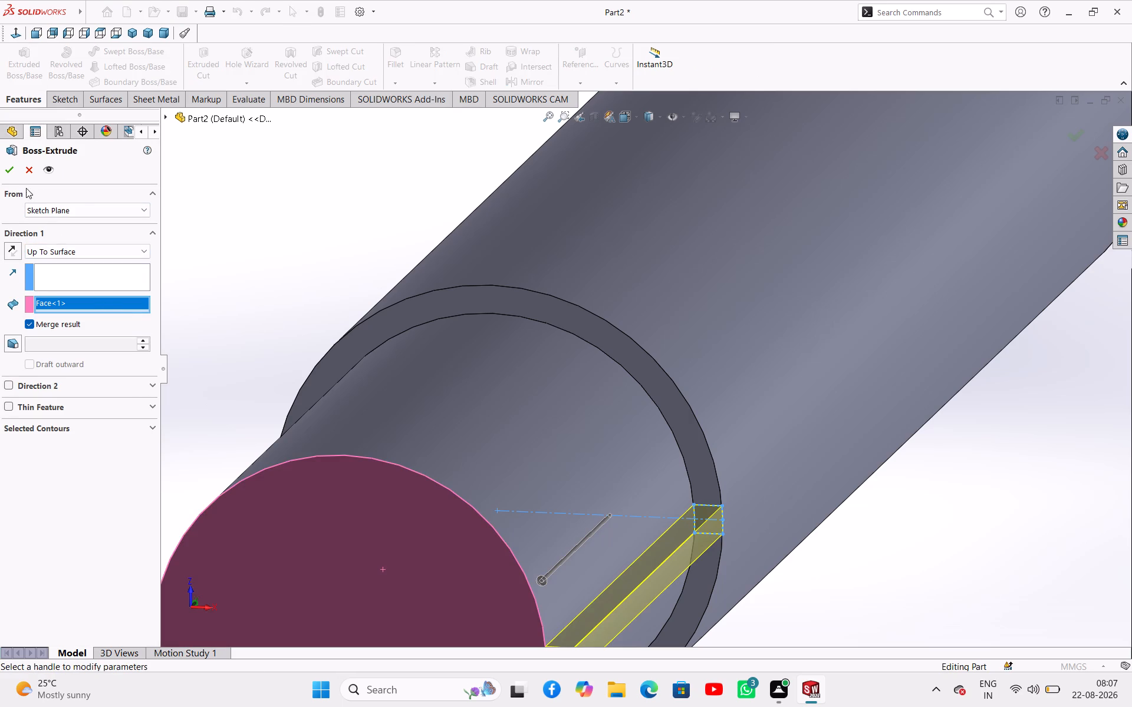
{"action": "left_click", "coordinate": [11, 173]}
{"action": "left_click", "coordinate": [228, 276]}
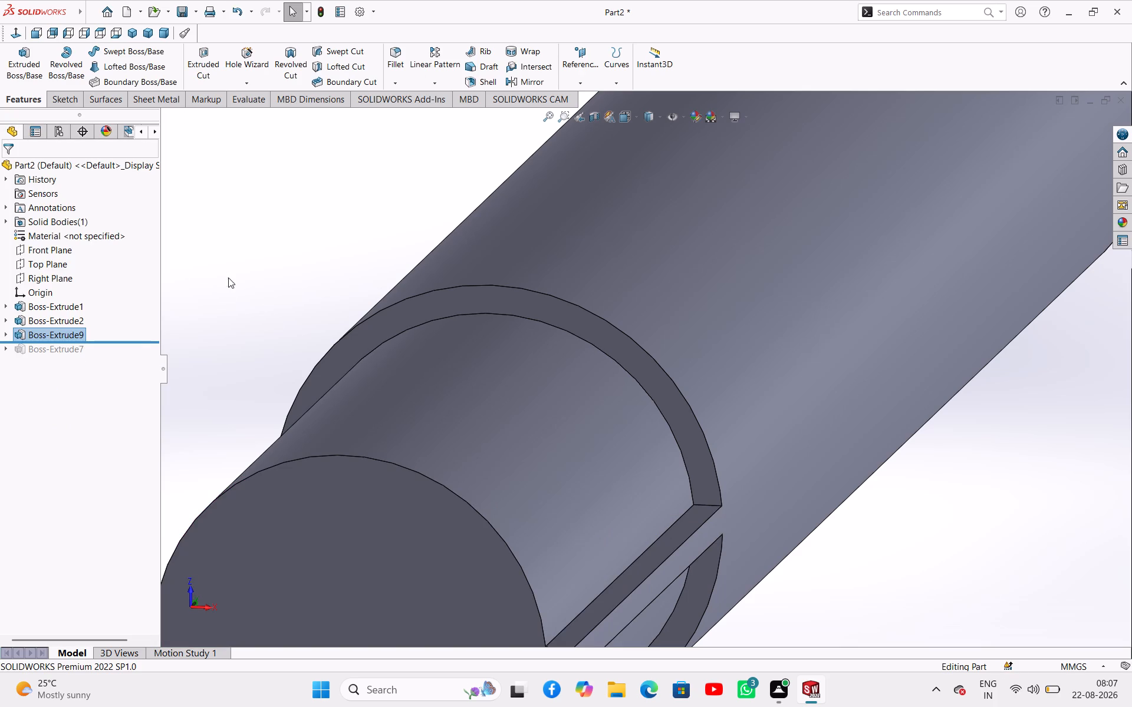
Roll the feature history forward past the arm's extrusion, Boss-Extrude7, to bring the arm back into the model.
{"action": "left_click_drag", "start_coordinate": [136, 343], "coordinate": [126, 378]}
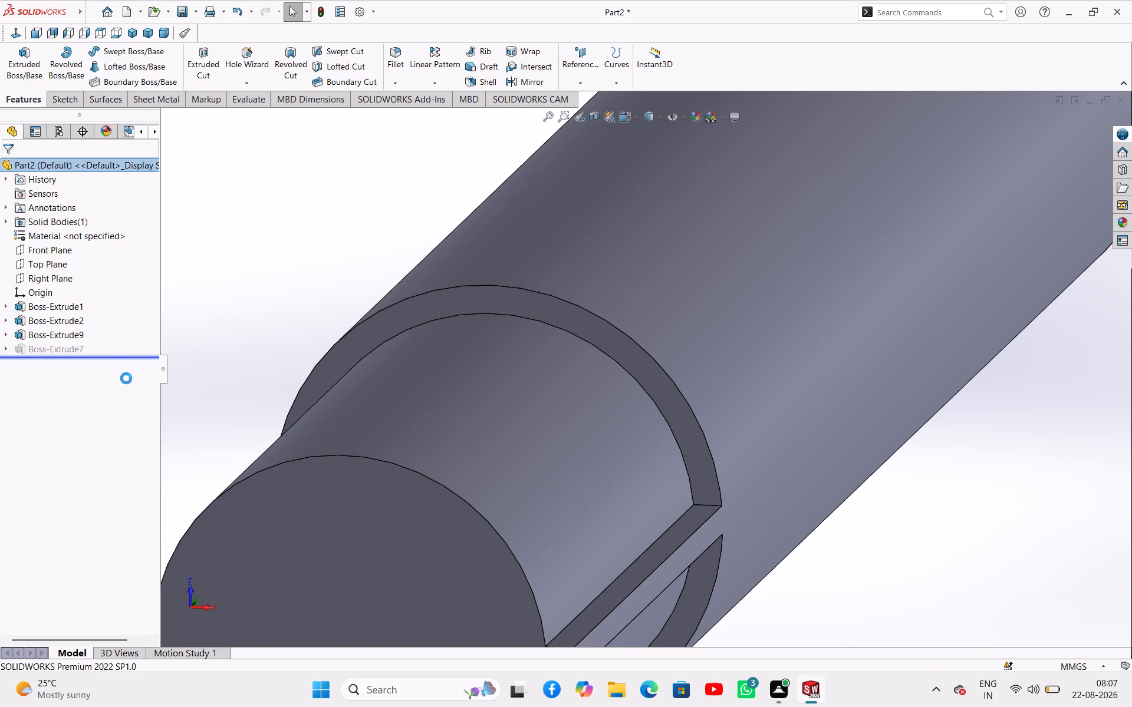
{"action": "left_click", "coordinate": [324, 378]}
{"action": "scroll", "coordinate": [347, 384], "scroll_direction": "up", "scroll_amount": 1}
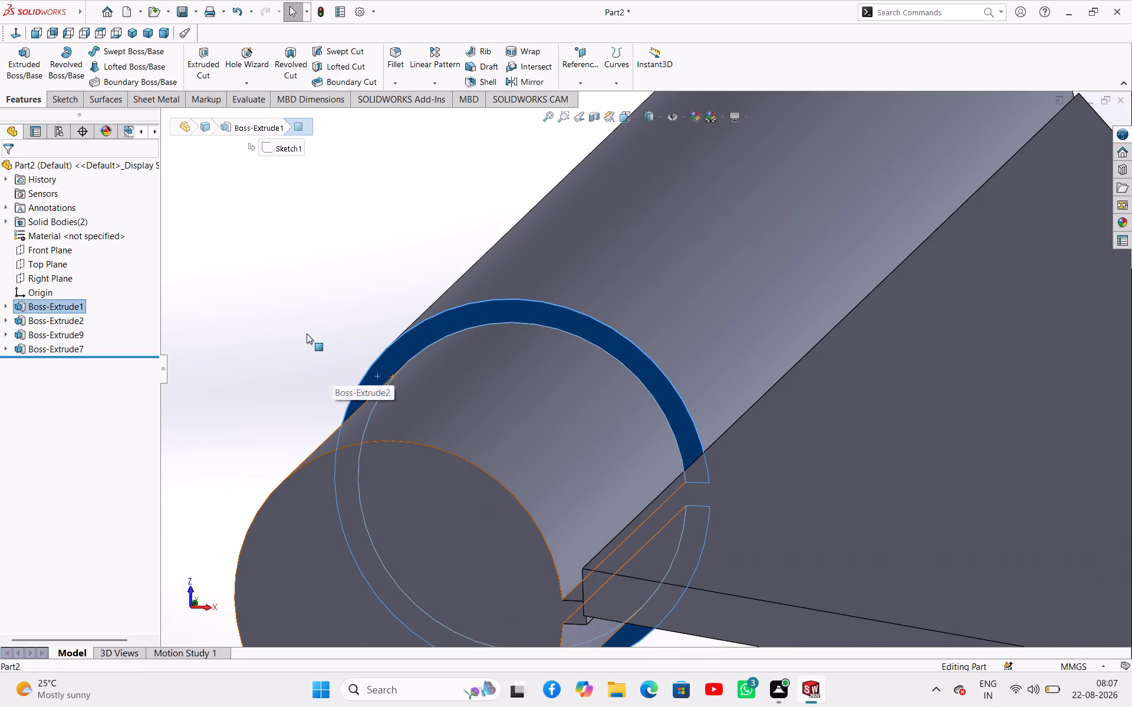
{"action": "left_click", "coordinate": [307, 333]}
{"action": "scroll", "coordinate": [319, 322], "scroll_direction": "up", "scroll_amount": 4}
{"action": "middle_click_drag", "start_coordinate": [342, 306], "coordinate": [355, 383]}
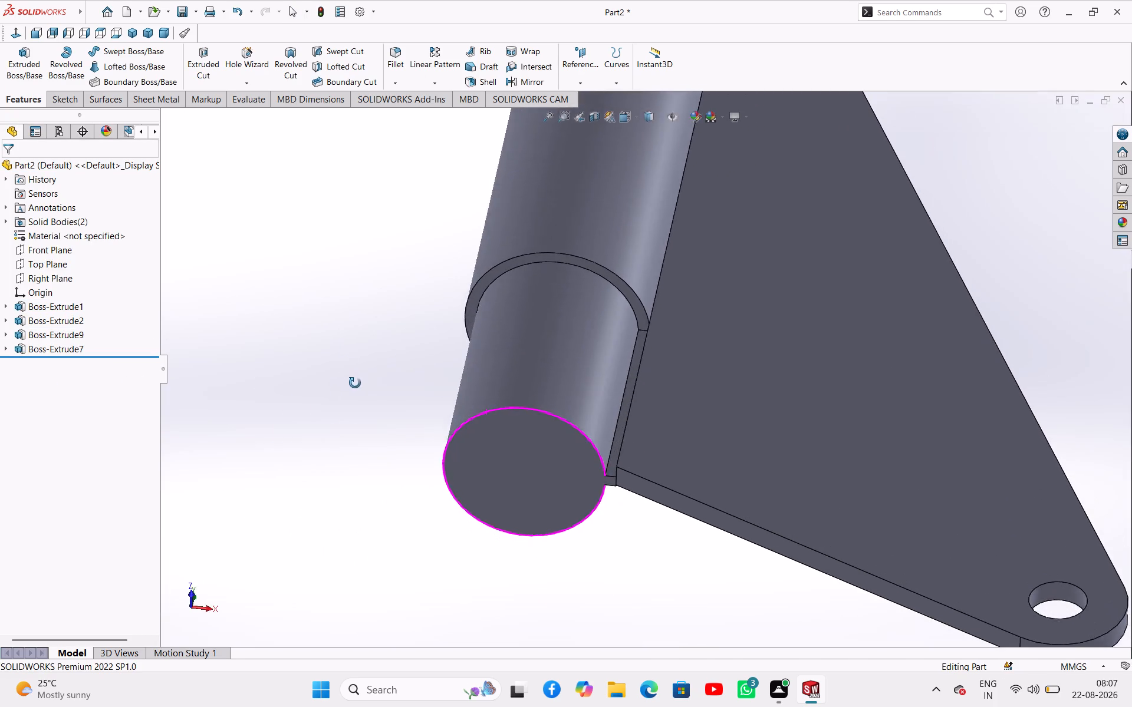
{"action": "middle_click_drag", "start_coordinate": [355, 383], "coordinate": [348, 428]}
{"action": "scroll", "coordinate": [348, 428], "scroll_direction": "up", "scroll_amount": 2}
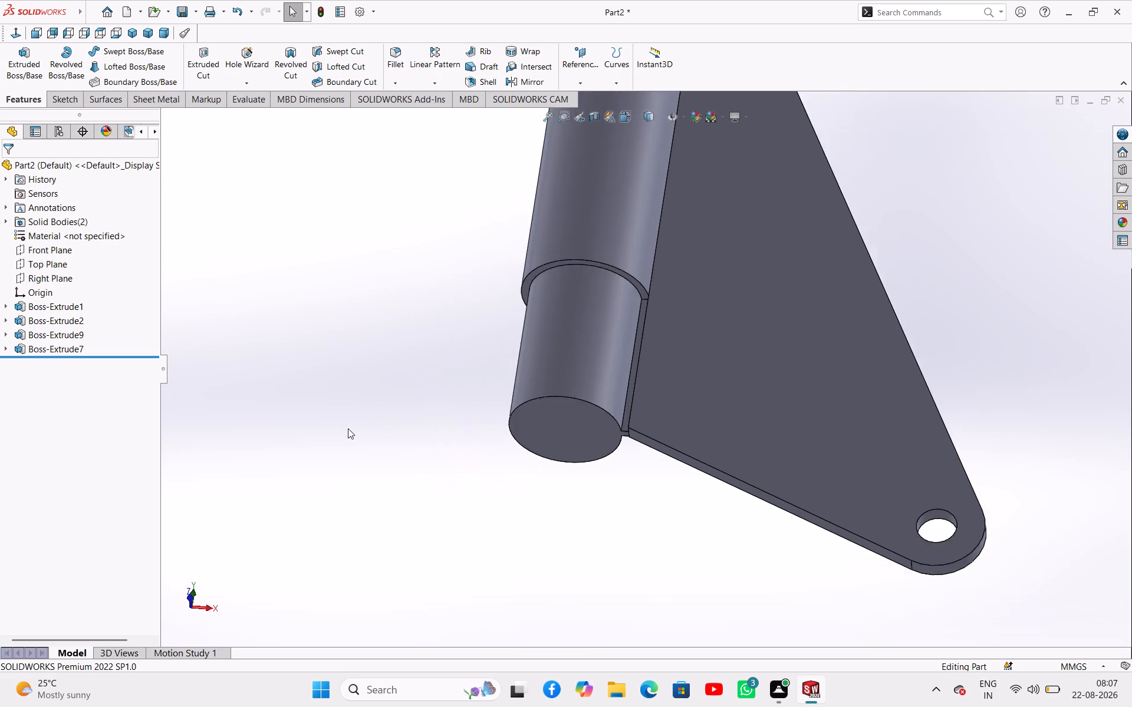
{"action": "scroll", "coordinate": [348, 428], "scroll_direction": "up", "scroll_amount": 7}
{"action": "middle_click_drag", "start_coordinate": [729, 326], "coordinate": [697, 374]}
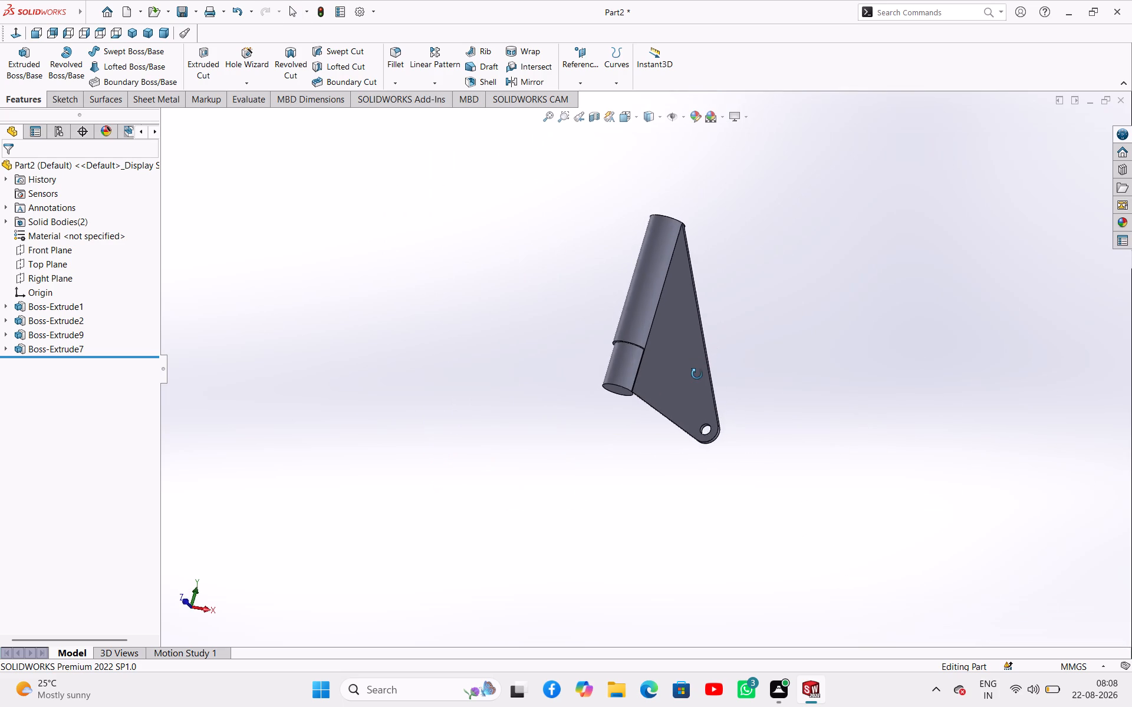
{"action": "middle_click_drag", "start_coordinate": [697, 374], "coordinate": [751, 425]}
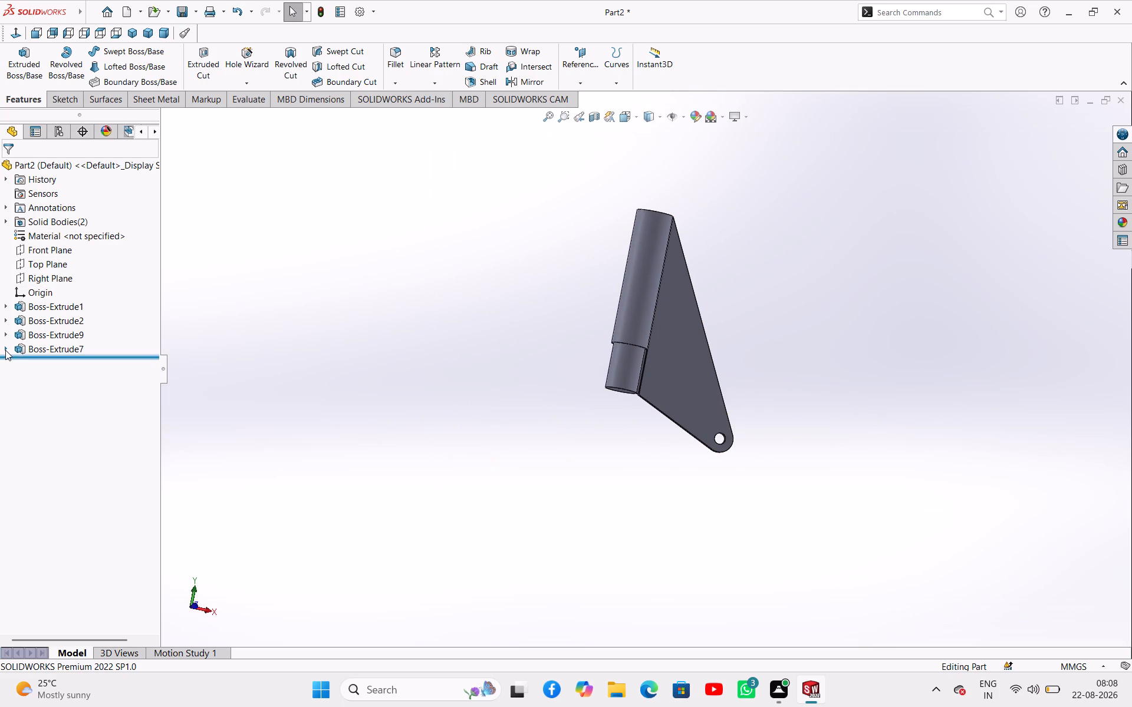
Open the sketch of the arm extrusion, Sketch3, for editing in the front view.
{"action": "left_click", "coordinate": [5, 350]}
{"action": "left_click", "coordinate": [31, 361]}
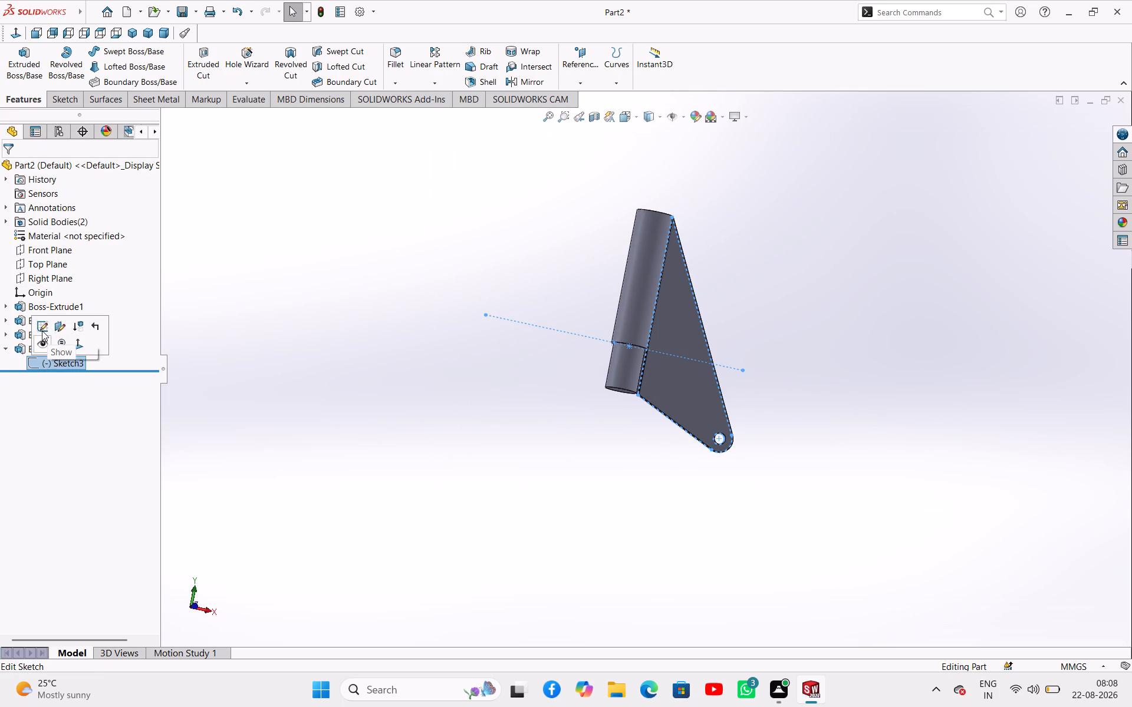
{"action": "left_click", "coordinate": [42, 331]}
{"action": "left_click", "coordinate": [301, 419]}
{"action": "scroll", "coordinate": [412, 430], "scroll_direction": "up", "scroll_amount": 1}
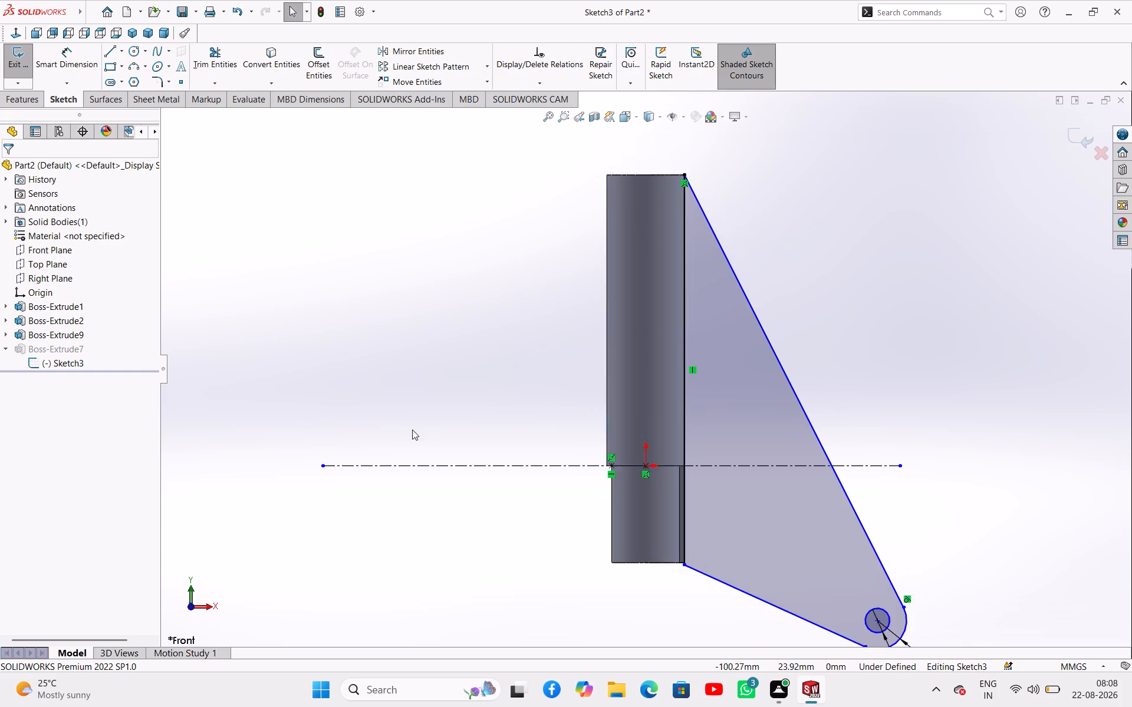
{"action": "scroll", "coordinate": [412, 430], "scroll_direction": "up", "scroll_amount": 1}
{"action": "middle_click_drag", "start_coordinate": [412, 430], "coordinate": [316, 467]}
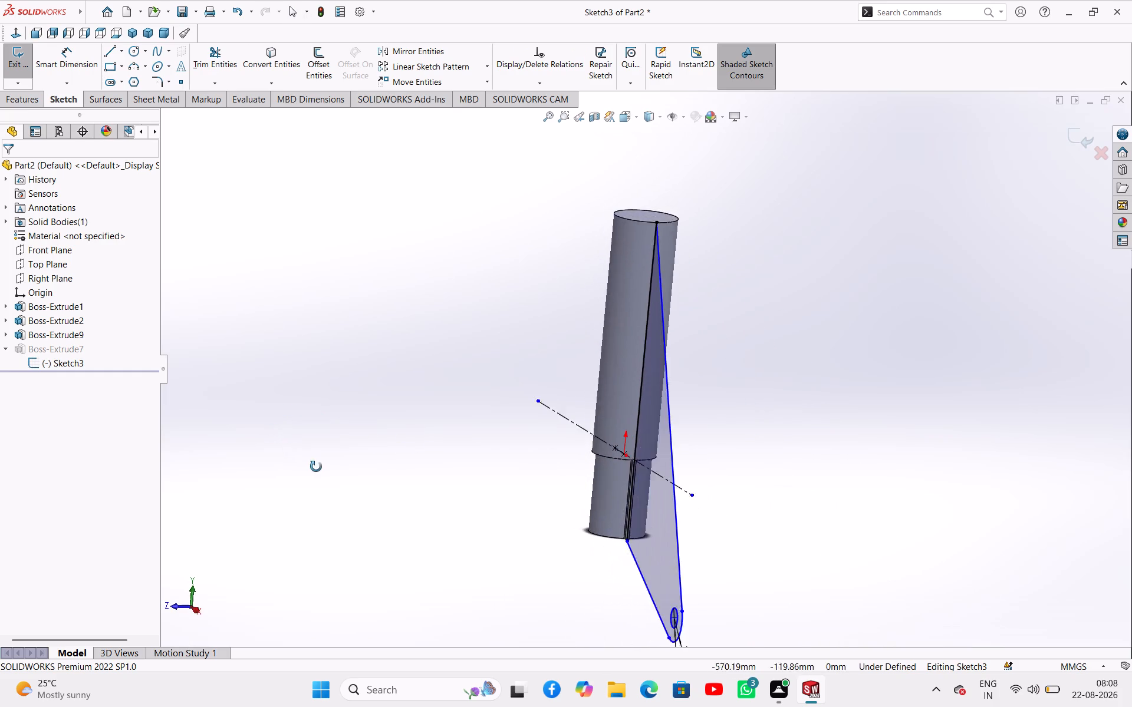
{"action": "middle_click_drag", "start_coordinate": [316, 467], "coordinate": [419, 476]}
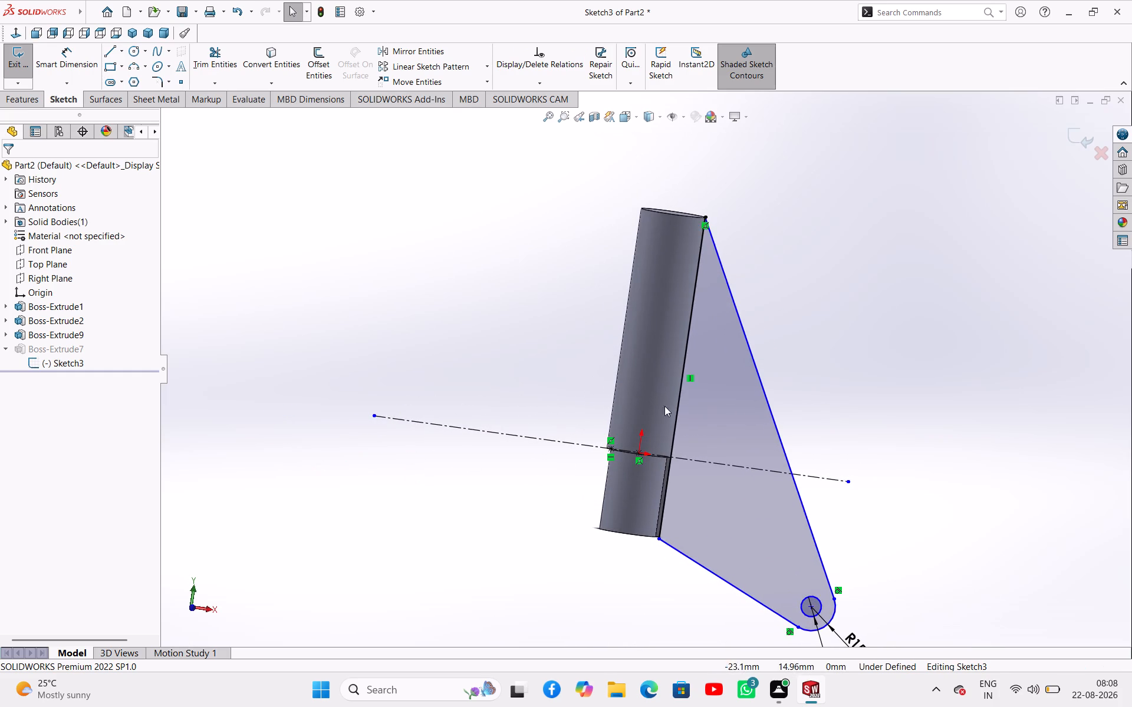
{"action": "scroll", "coordinate": [703, 283], "scroll_direction": "down", "scroll_amount": 4}
{"action": "scroll", "coordinate": [700, 389], "scroll_direction": "up", "scroll_amount": 3}
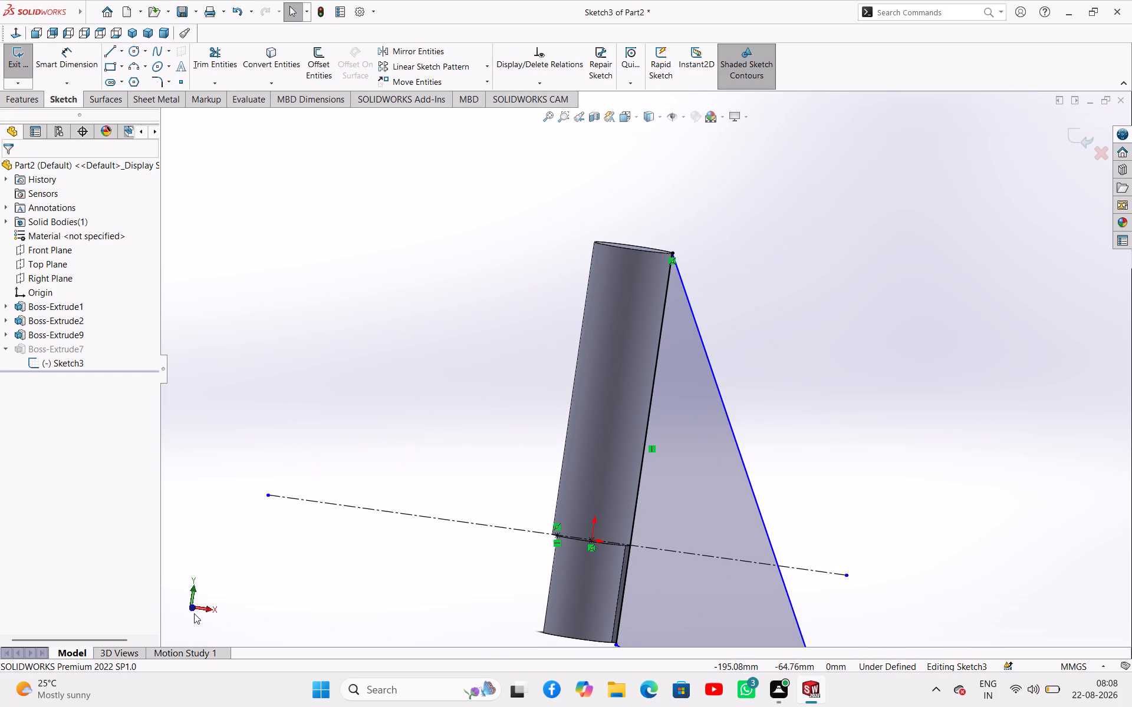
{"action": "left_click", "coordinate": [194, 610]}
{"action": "scroll", "coordinate": [641, 368], "scroll_direction": "down", "scroll_amount": 2}
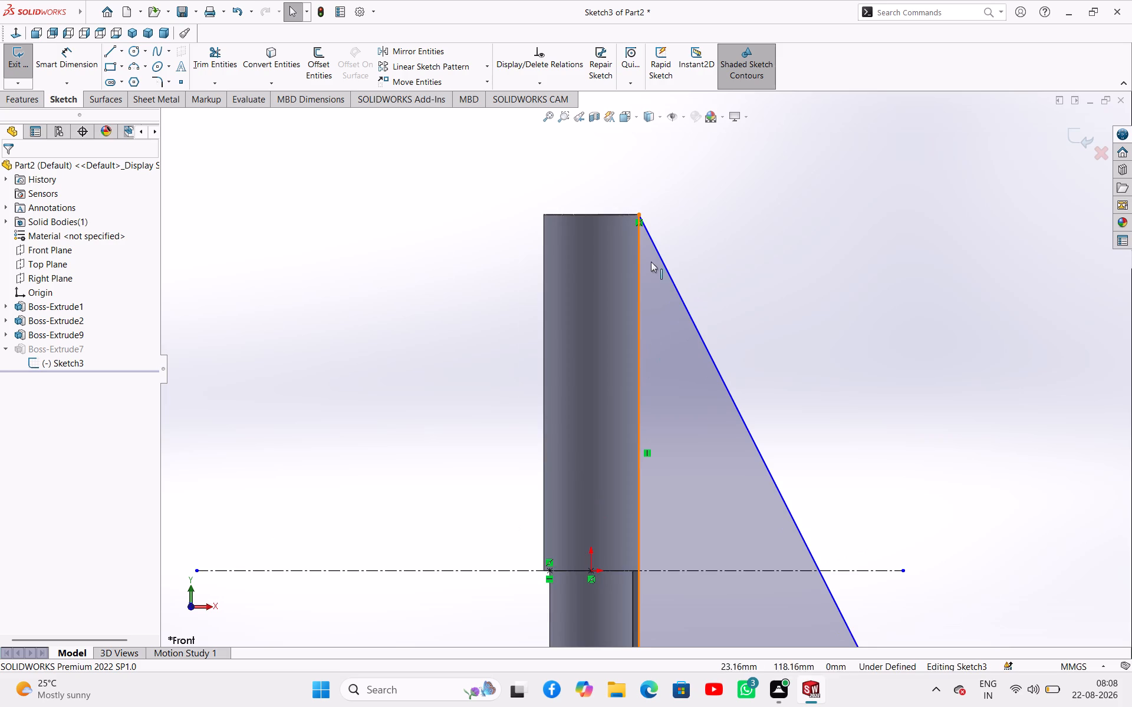
{"action": "scroll", "coordinate": [676, 184], "scroll_direction": "down", "scroll_amount": 3}
{"action": "scroll", "coordinate": [624, 318], "scroll_direction": "up", "scroll_amount": 10}
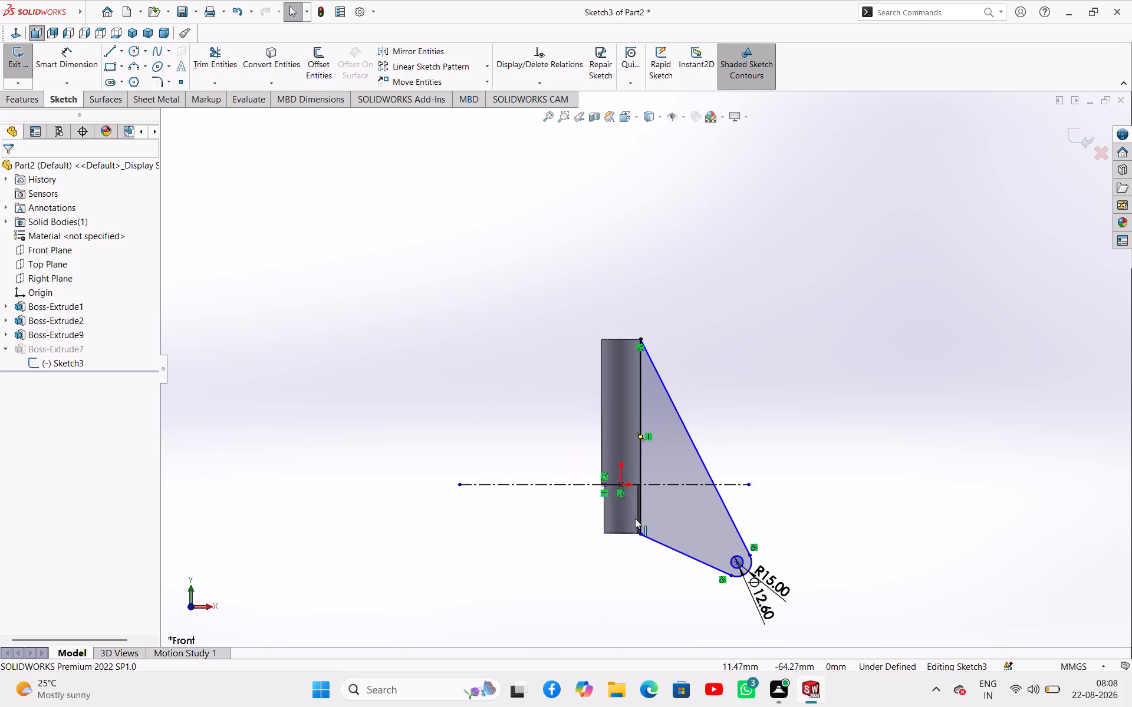
{"action": "scroll", "coordinate": [683, 474], "scroll_direction": "down", "scroll_amount": 3}
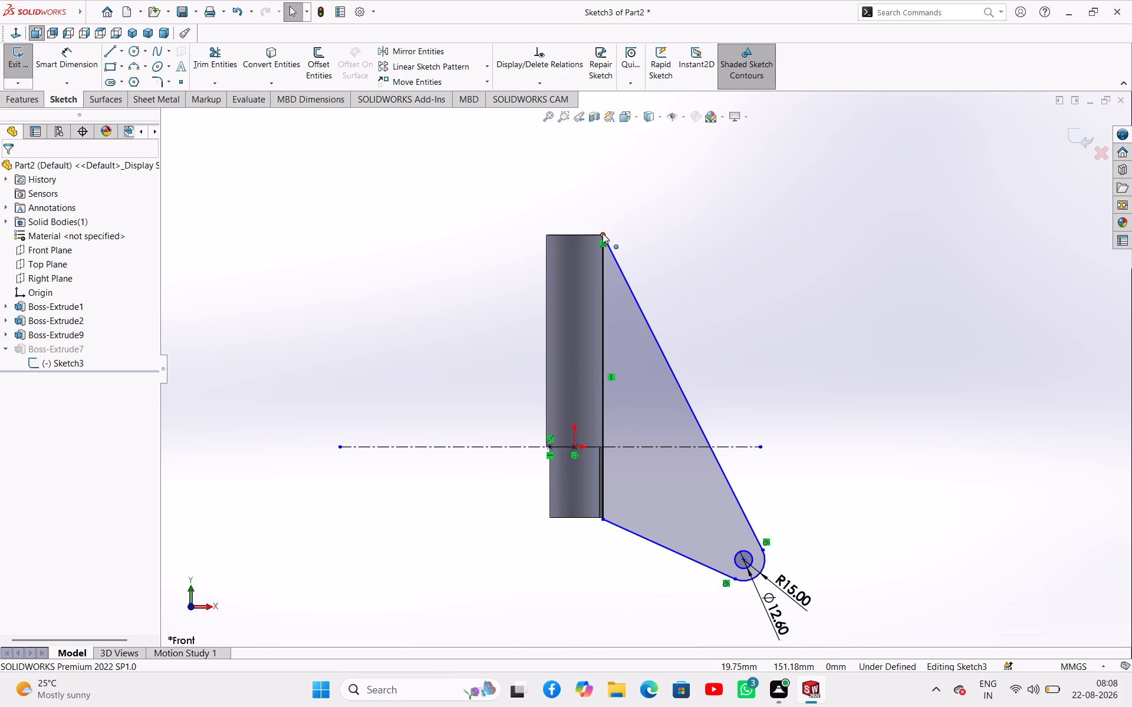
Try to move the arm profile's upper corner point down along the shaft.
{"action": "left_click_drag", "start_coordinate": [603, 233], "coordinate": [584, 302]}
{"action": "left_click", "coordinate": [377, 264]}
Trim the arm profile's vertical line above the horizontal centerline with Power trim.
{"action": "left_click", "coordinate": [195, 60]}
{"action": "left_click_drag", "start_coordinate": [585, 331], "coordinate": [609, 328]}
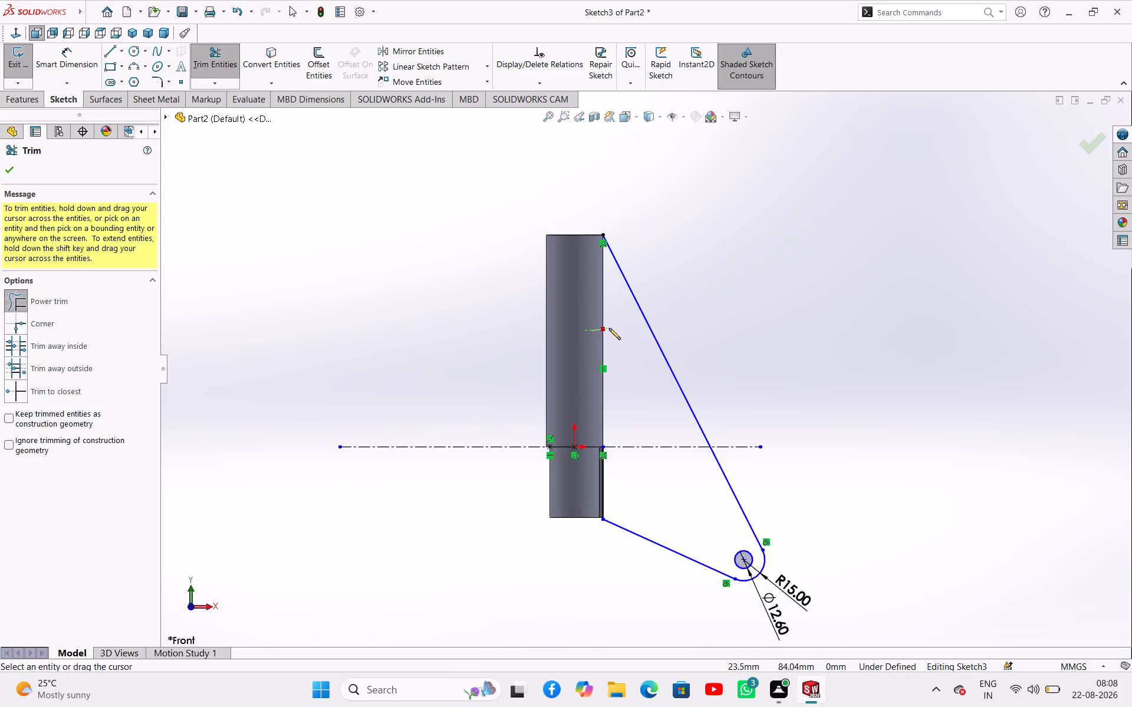
{"action": "left_click_drag", "start_coordinate": [609, 328], "coordinate": [610, 328]}
{"action": "right_click", "coordinate": [370, 299]}
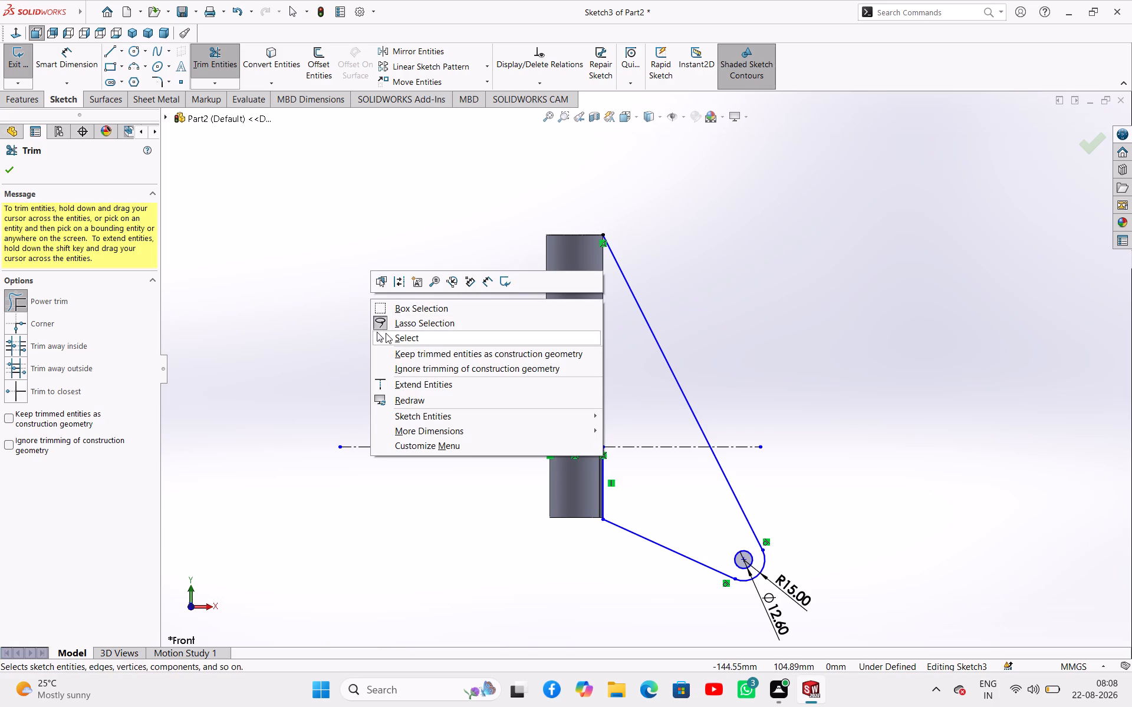
{"action": "left_click", "coordinate": [386, 333]}
Delete the relation fixing the upper end of the arm's long sloping line to the shaft's top corner.
{"action": "left_click", "coordinate": [606, 245]}
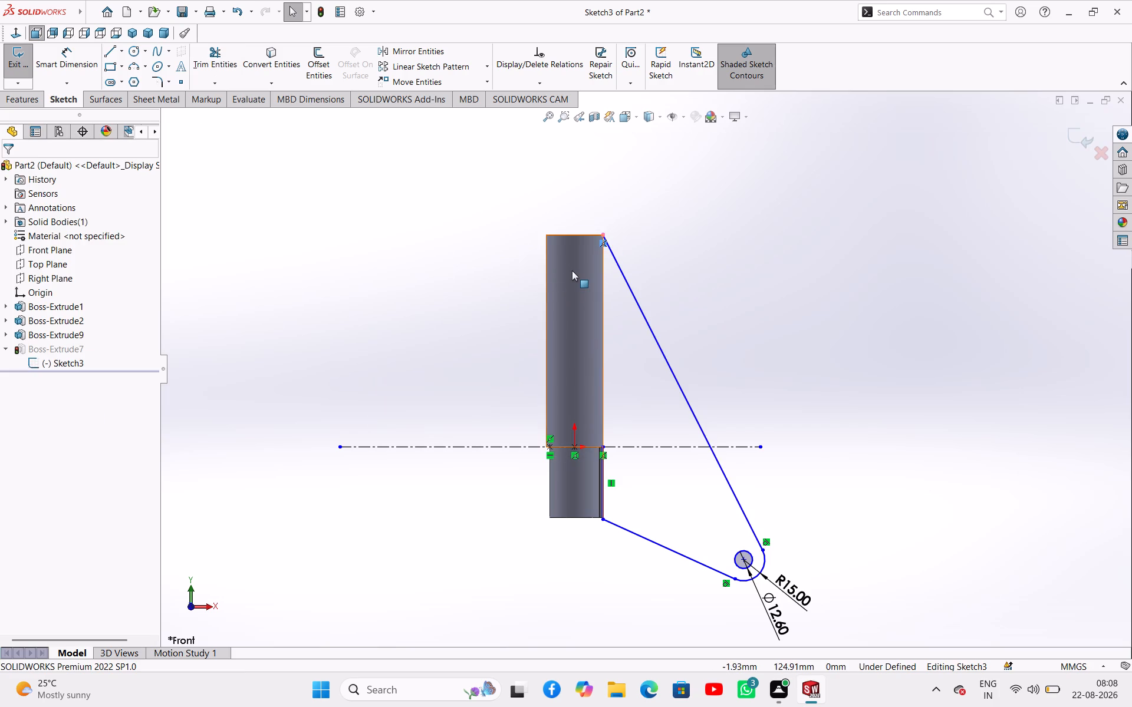
{"action": "key", "text": "Delete"}
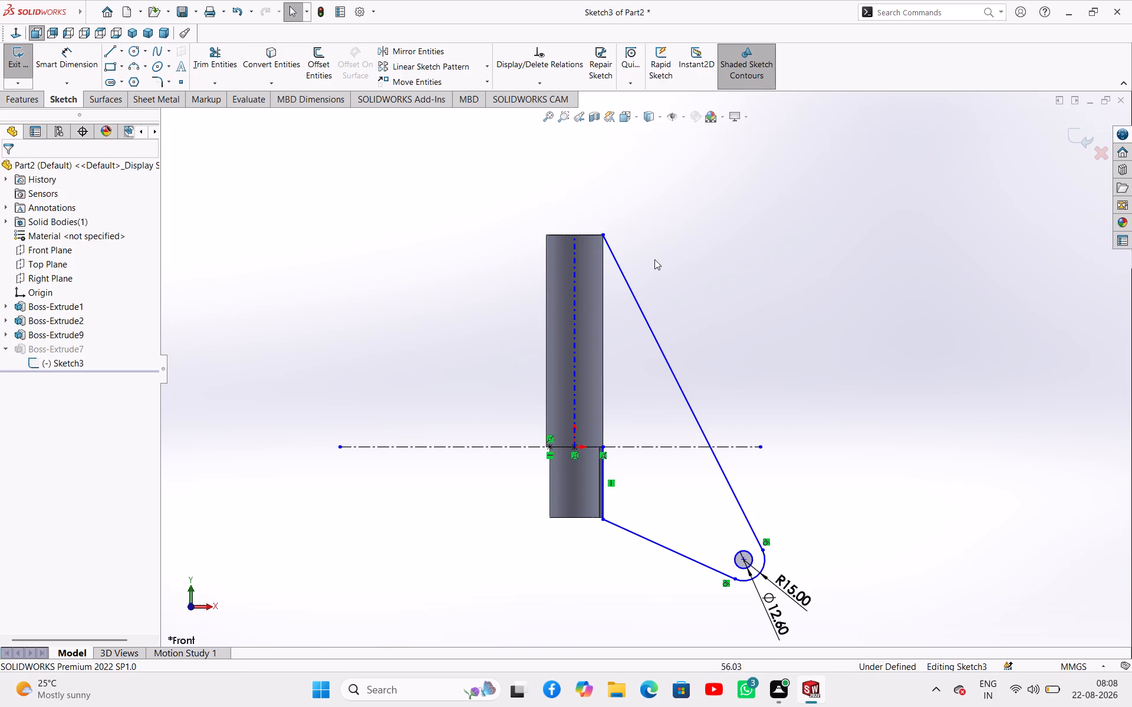
Make the sloping line's upper endpoint coincident with the vertical line's upper end at the shaft shoulder.
{"action": "left_click", "coordinate": [602, 235]}
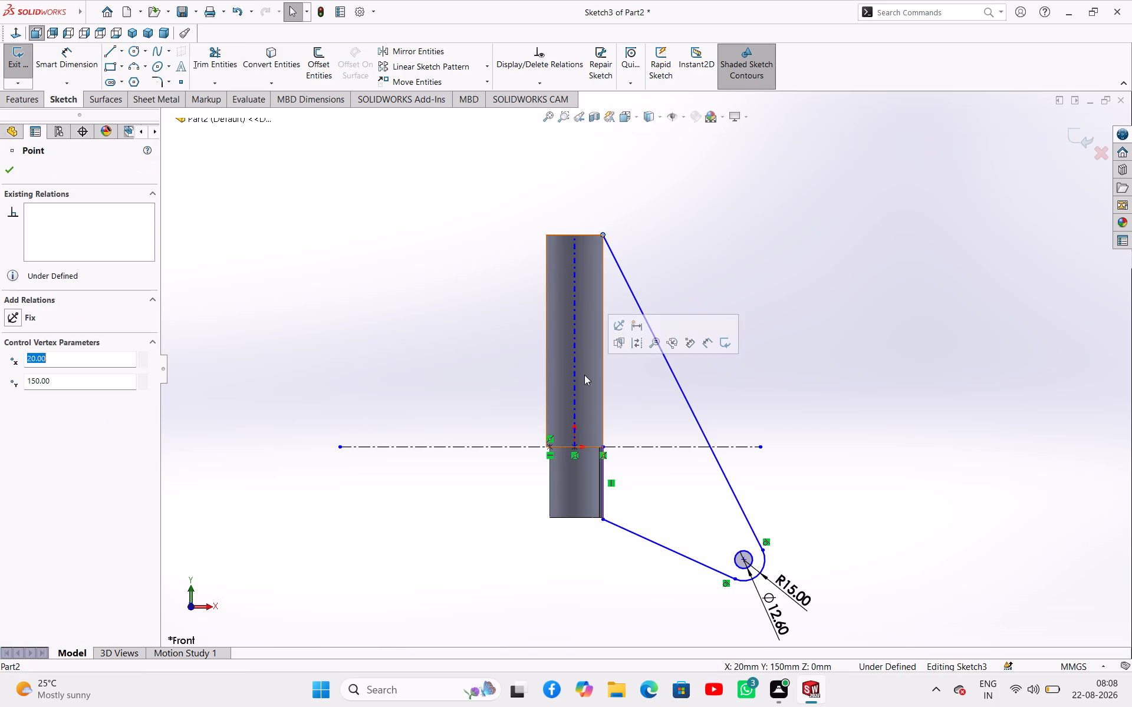
{"action": "scroll", "coordinate": [589, 418], "scroll_direction": "down", "scroll_amount": 12}
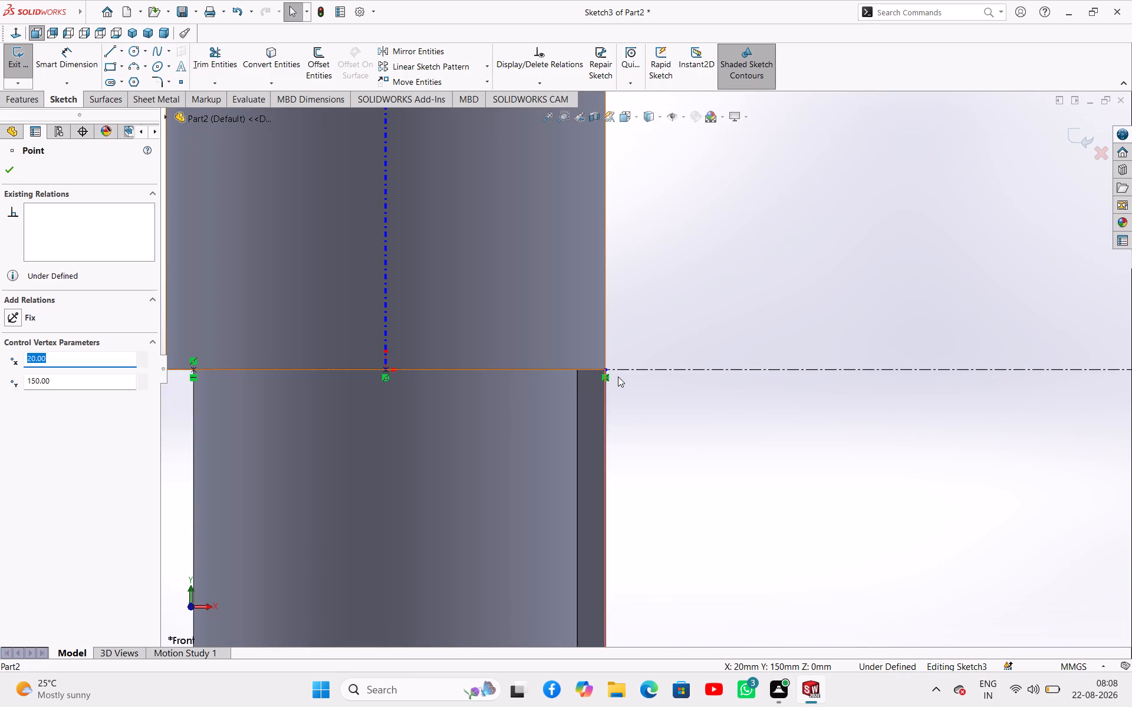
{"action": "left_click", "coordinate": [606, 372], "text": "ctrl"}
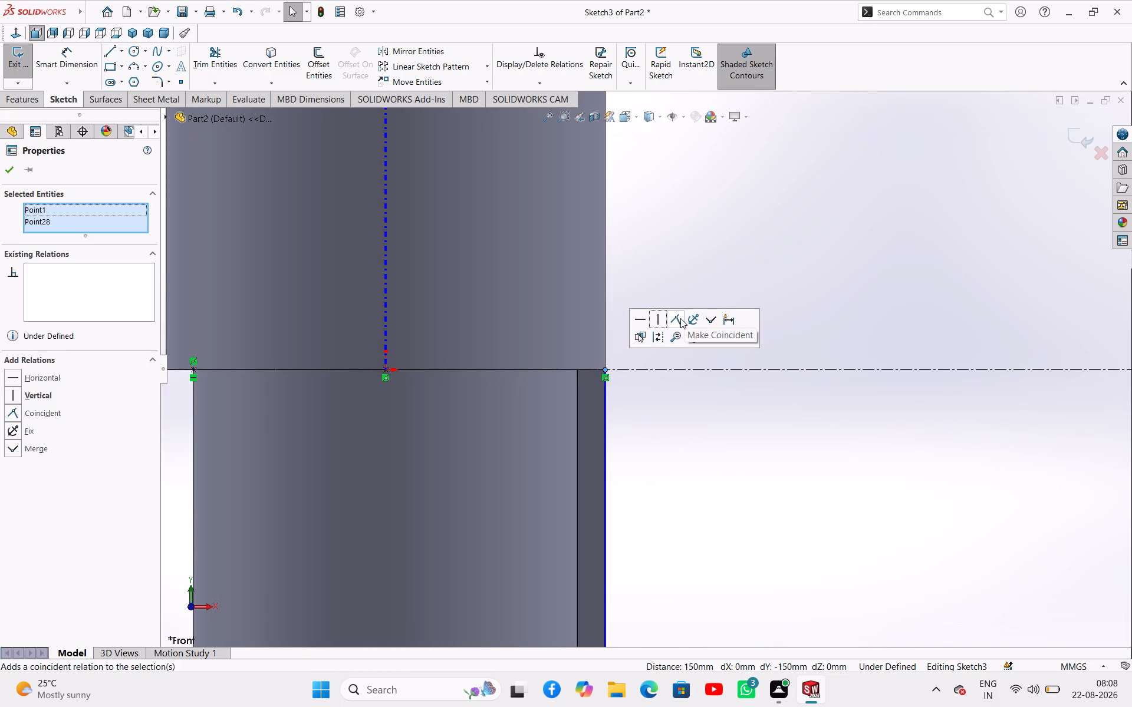
{"action": "left_click", "coordinate": [680, 318]}
{"action": "left_click", "coordinate": [793, 435]}
{"action": "middle_click_drag", "start_coordinate": [788, 439], "coordinate": [782, 441]}
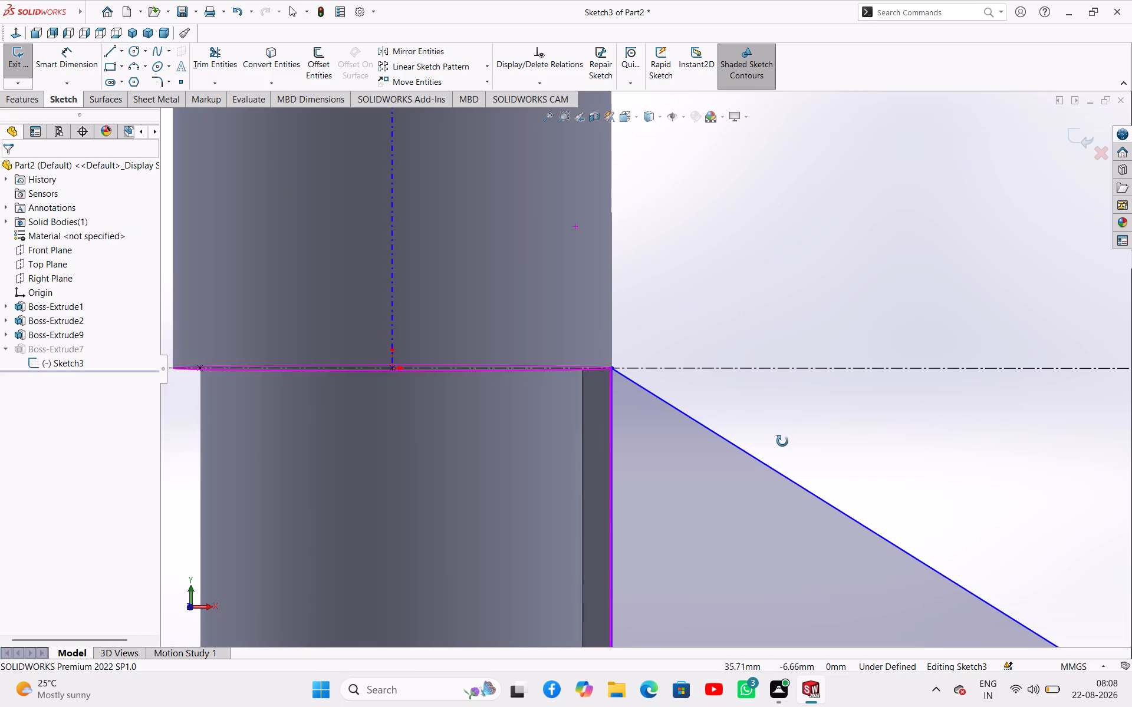
{"action": "middle_click_drag", "start_coordinate": [782, 441], "coordinate": [694, 478]}
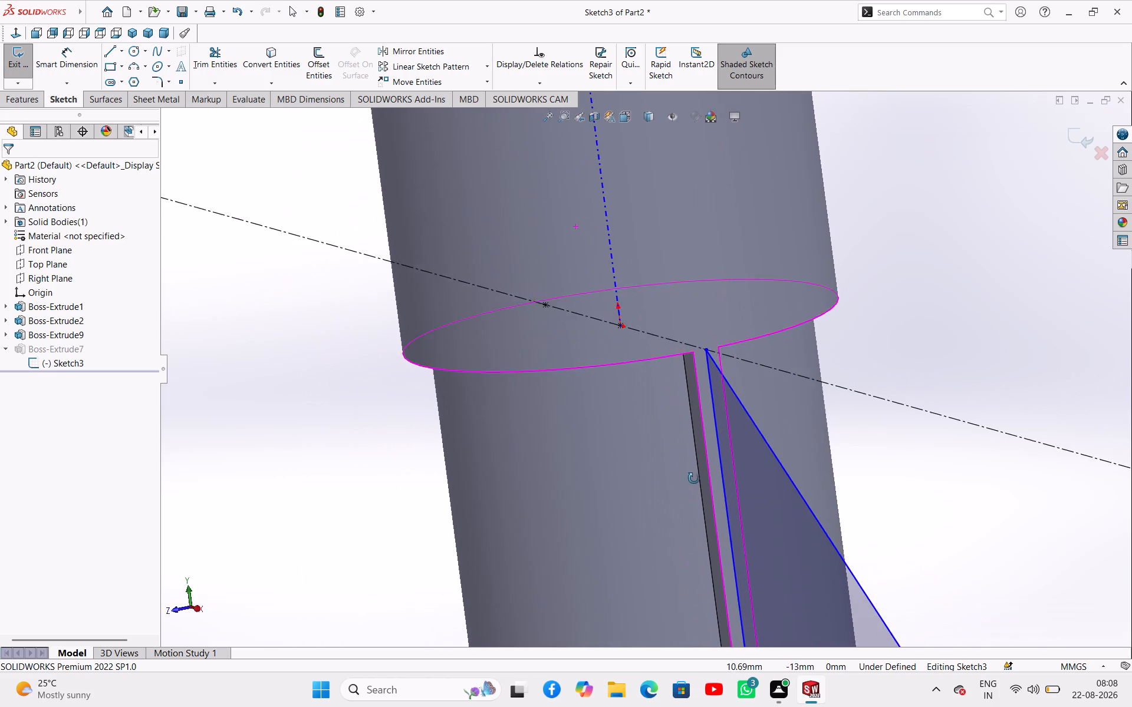
{"action": "middle_click_drag", "start_coordinate": [694, 478], "coordinate": [769, 447]}
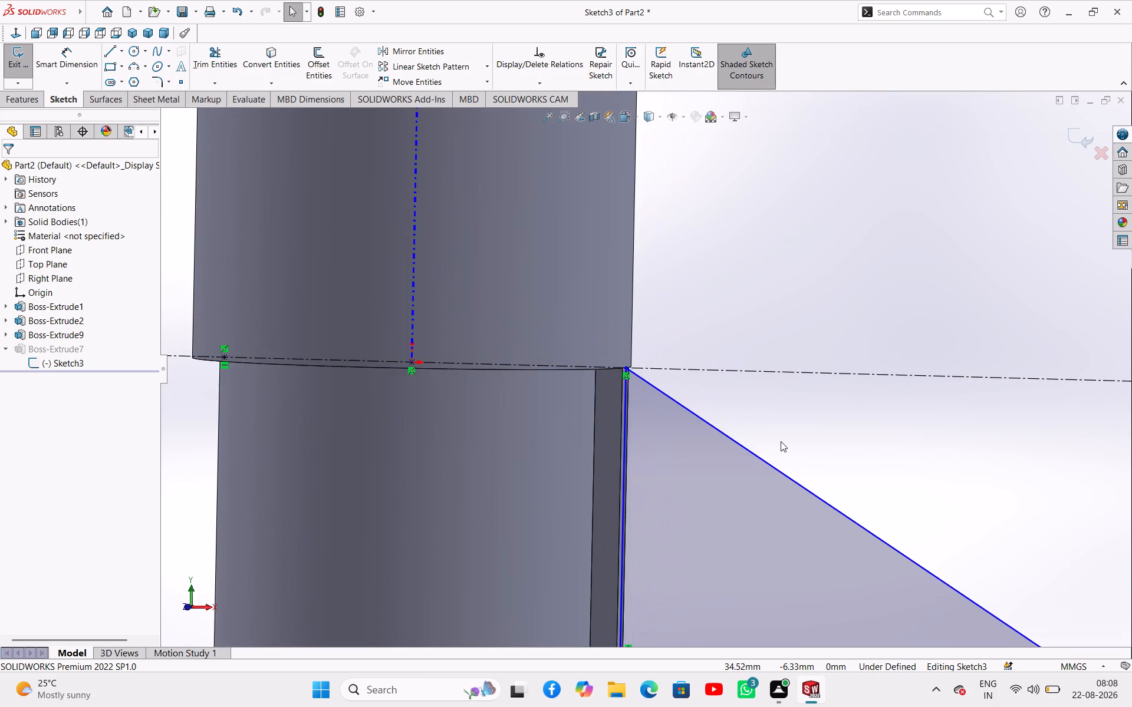
{"action": "scroll", "coordinate": [782, 441], "scroll_direction": "up", "scroll_amount": 10}
{"action": "scroll", "coordinate": [810, 517], "scroll_direction": "down", "scroll_amount": 2}
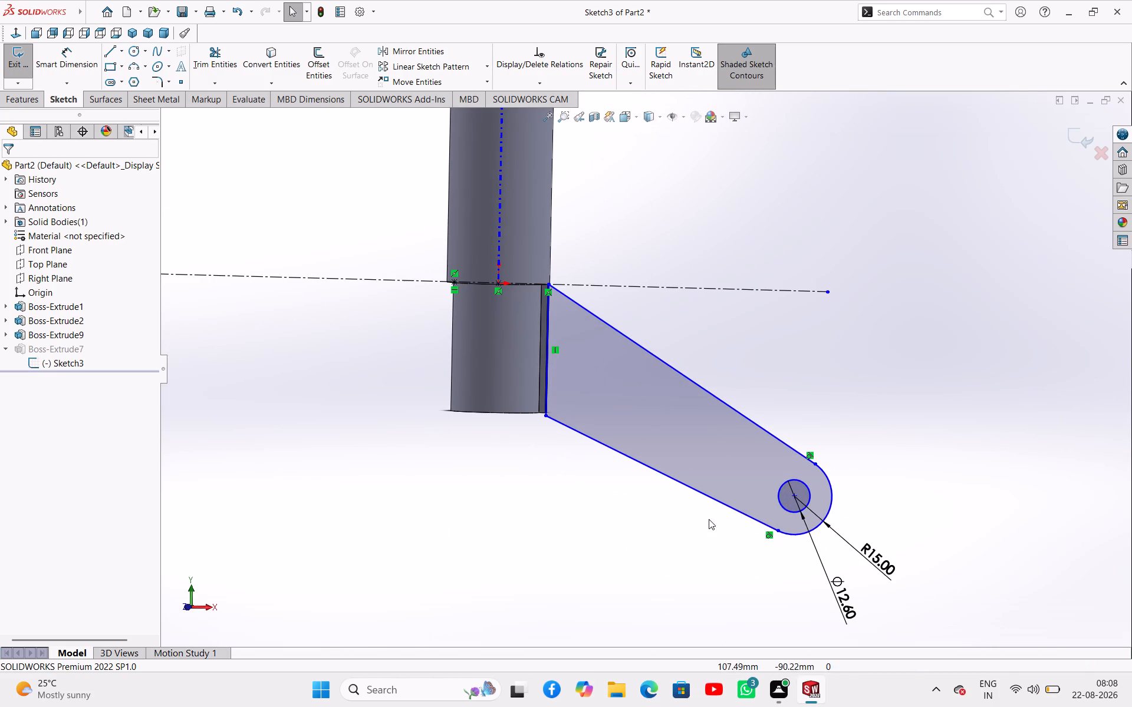
{"action": "left_click", "coordinate": [187, 606]}
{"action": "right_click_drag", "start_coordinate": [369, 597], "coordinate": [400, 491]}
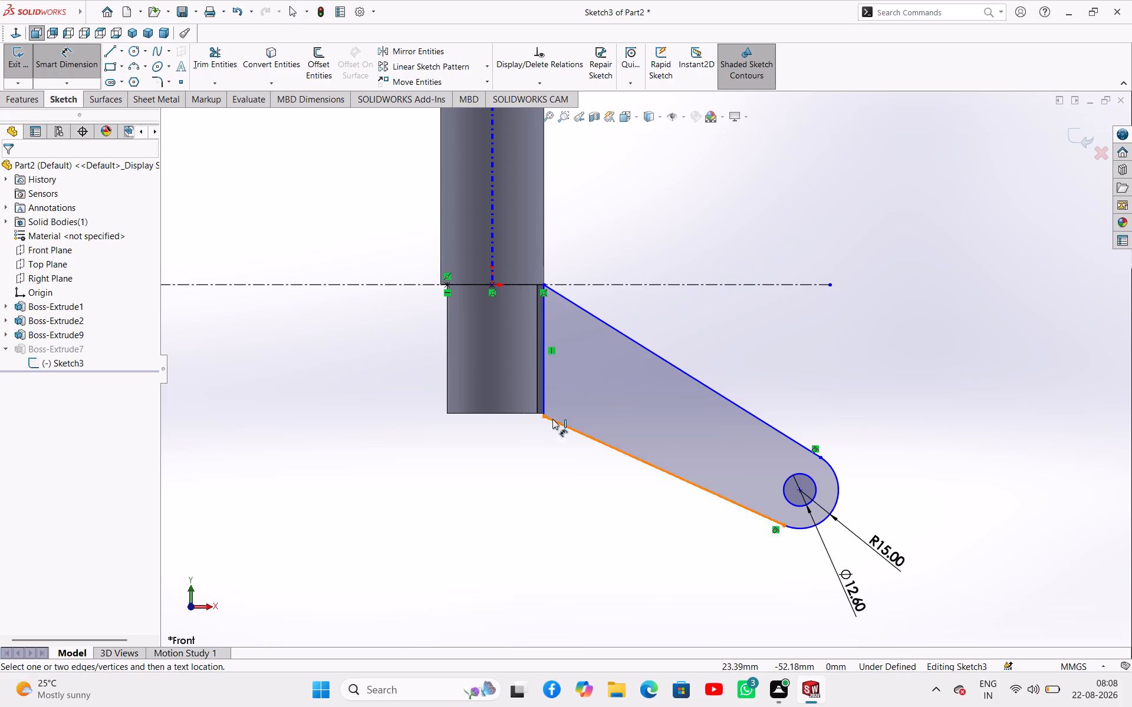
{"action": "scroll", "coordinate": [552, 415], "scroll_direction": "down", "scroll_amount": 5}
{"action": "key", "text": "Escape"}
Make the lower end of the arm profile's vertical line coincident with the filler boss's bottom outer corner.
{"action": "scroll", "coordinate": [588, 412], "scroll_direction": "down", "scroll_amount": 3}
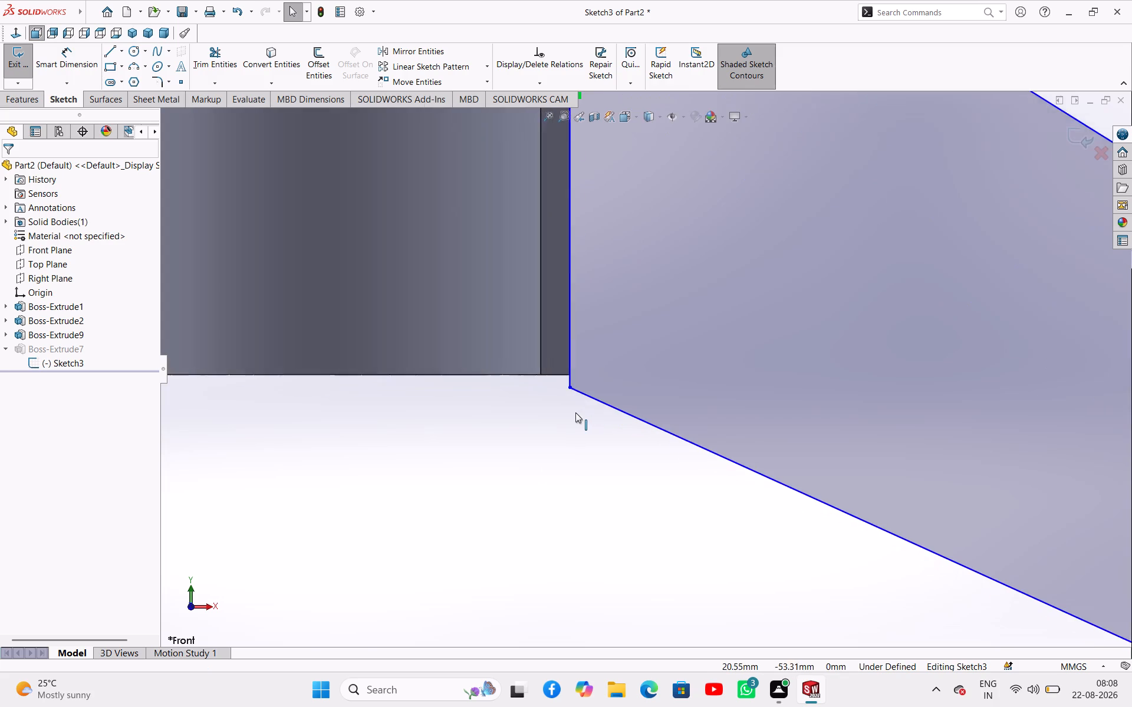
{"action": "scroll", "coordinate": [575, 412], "scroll_direction": "down", "scroll_amount": 2}
{"action": "left_click", "coordinate": [577, 375]}
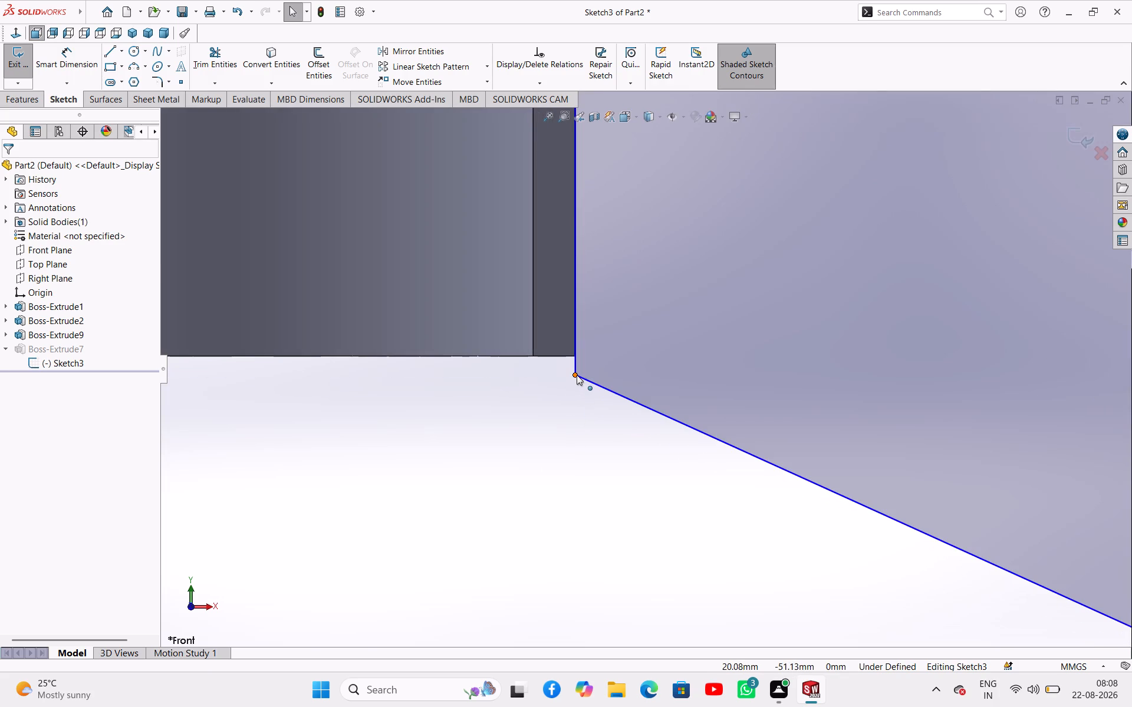
{"action": "left_click", "coordinate": [574, 357], "text": "ctrl"}
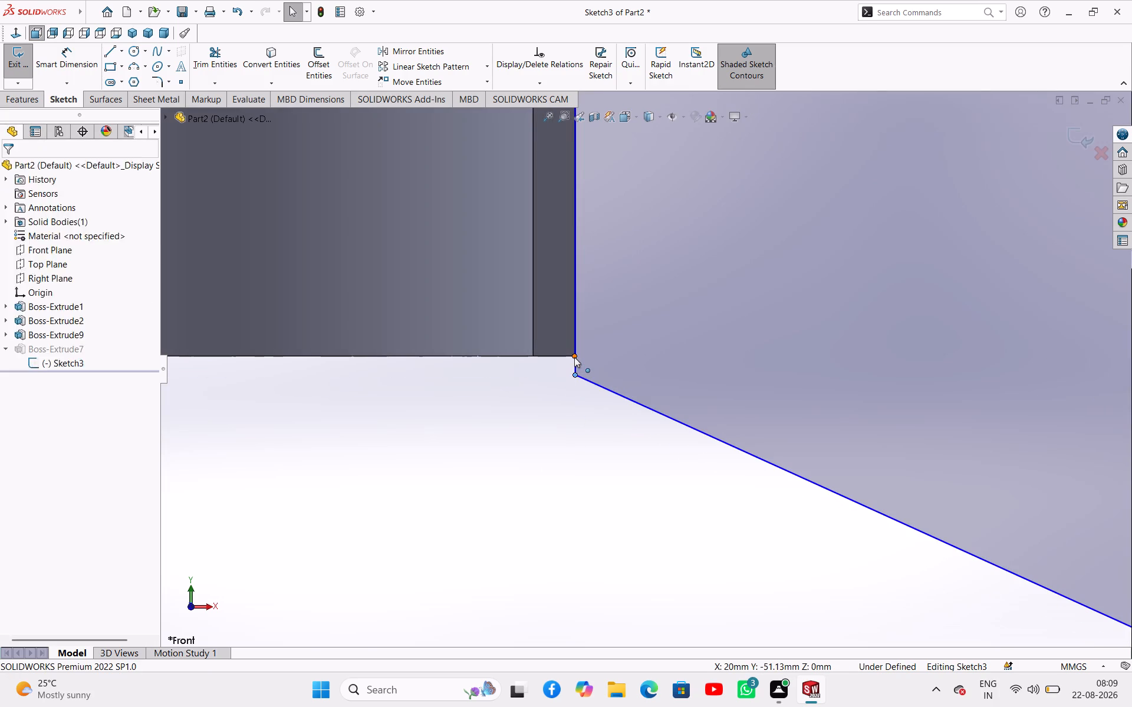
{"action": "left_click", "coordinate": [639, 311]}
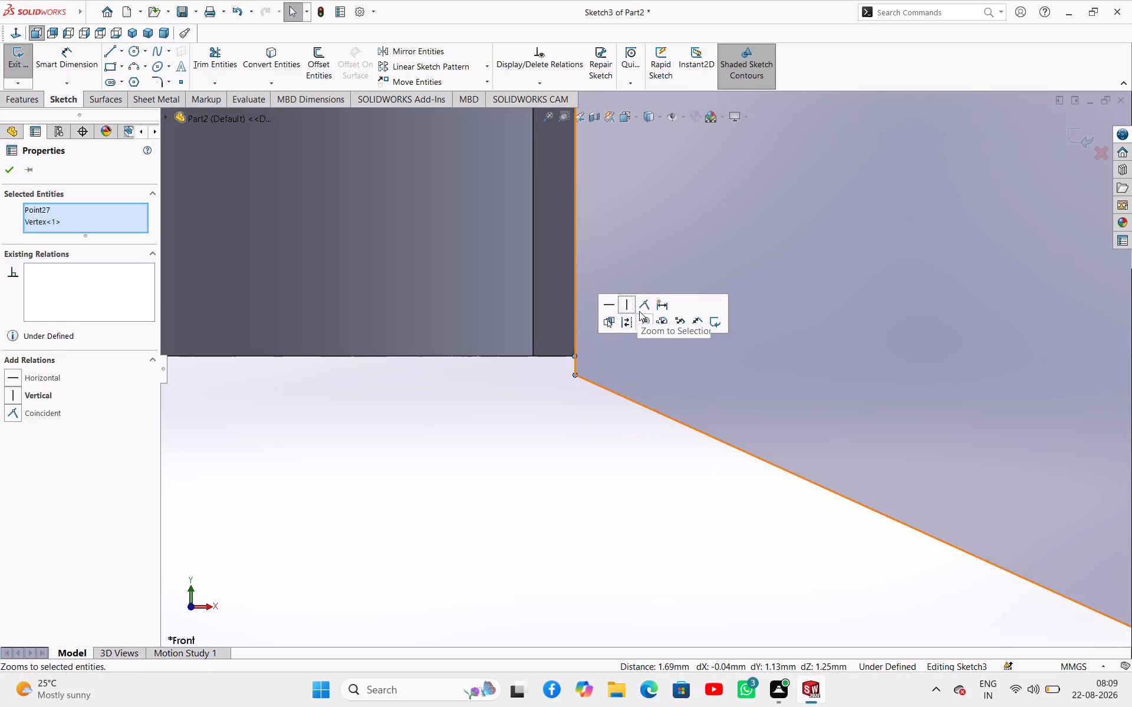
{"action": "left_click", "coordinate": [564, 440]}
Dimension the horizontal distance from the shaft's outer edge to the arm's hole centre as 102 mm.
{"action": "scroll", "coordinate": [562, 439], "scroll_direction": "up", "scroll_amount": 7}
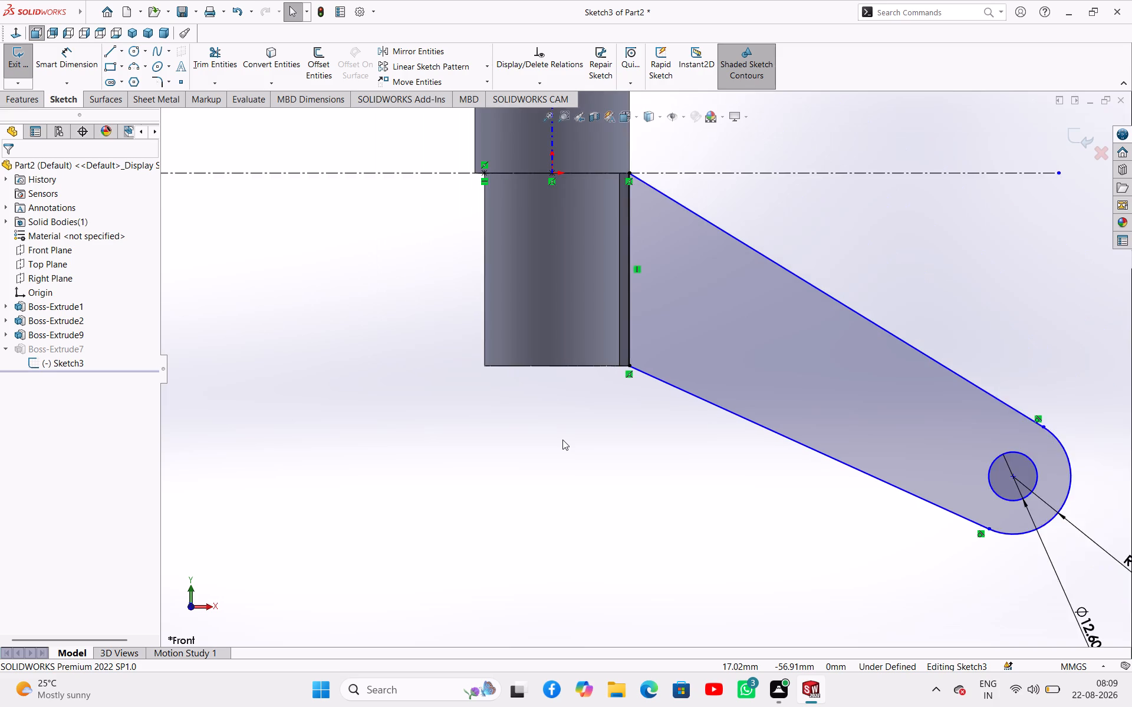
{"action": "scroll", "coordinate": [562, 440], "scroll_direction": "up", "scroll_amount": 2}
{"action": "scroll", "coordinate": [562, 440], "scroll_direction": "down", "scroll_amount": 1}
{"action": "scroll", "coordinate": [562, 440], "scroll_direction": "up", "scroll_amount": 1}
{"action": "right_click_drag", "start_coordinate": [521, 487], "coordinate": [521, 411]}
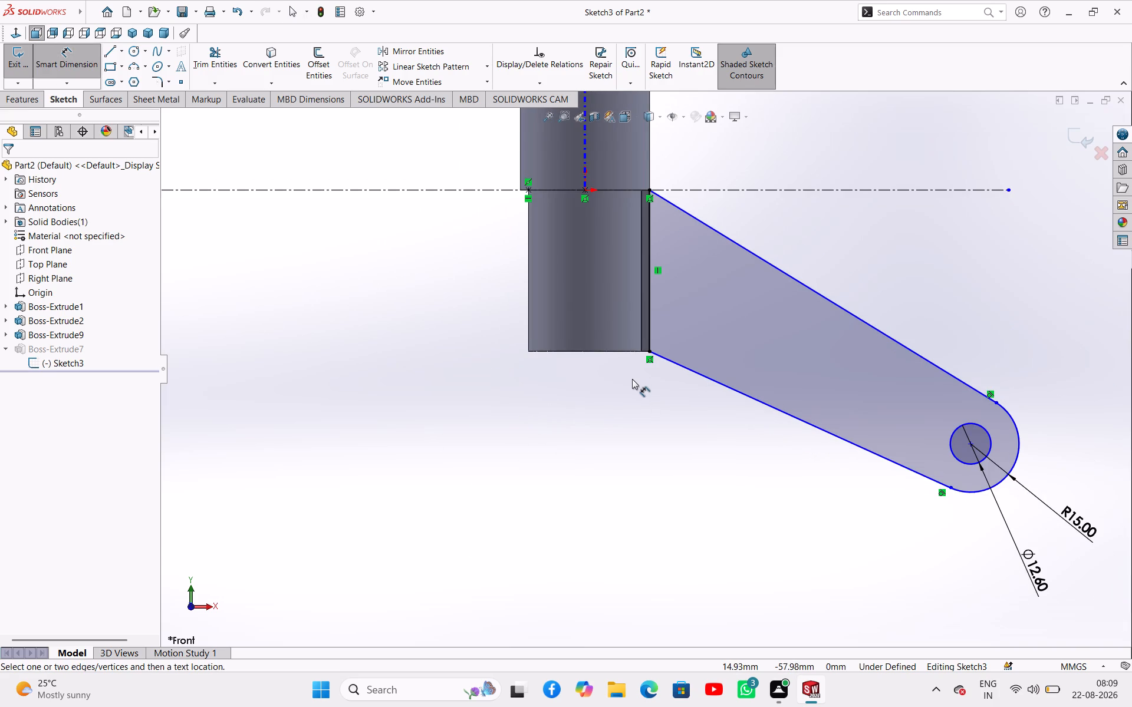
{"action": "left_click", "coordinate": [650, 166]}
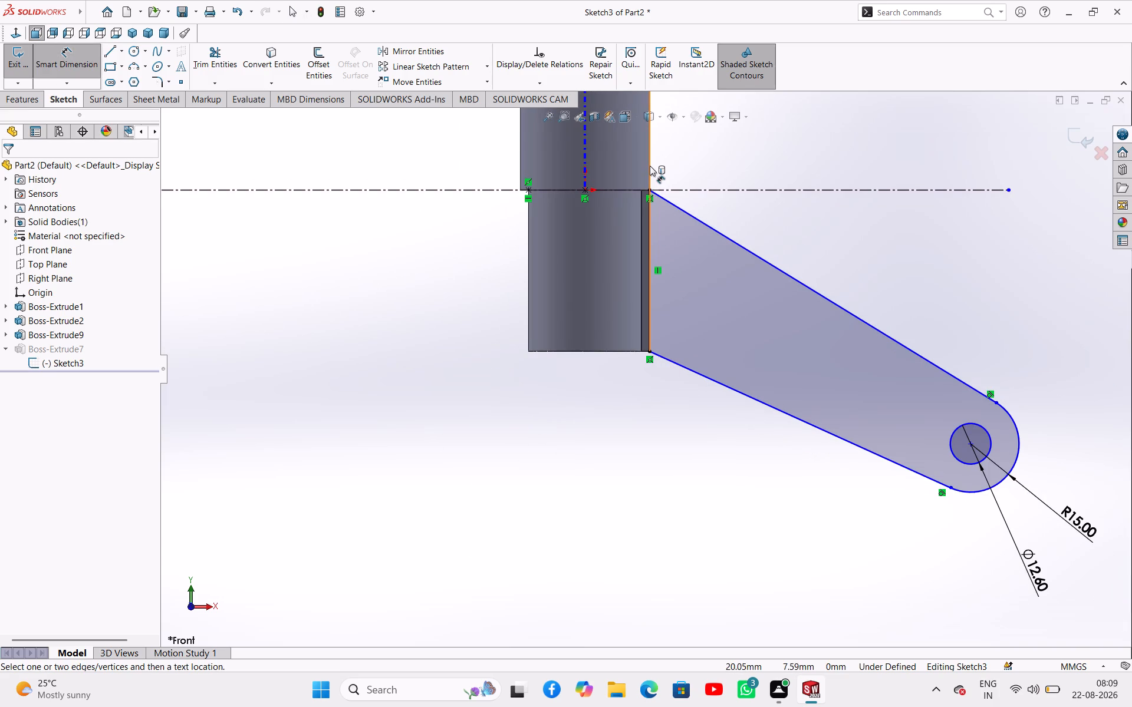
{"action": "left_click", "coordinate": [971, 445]}
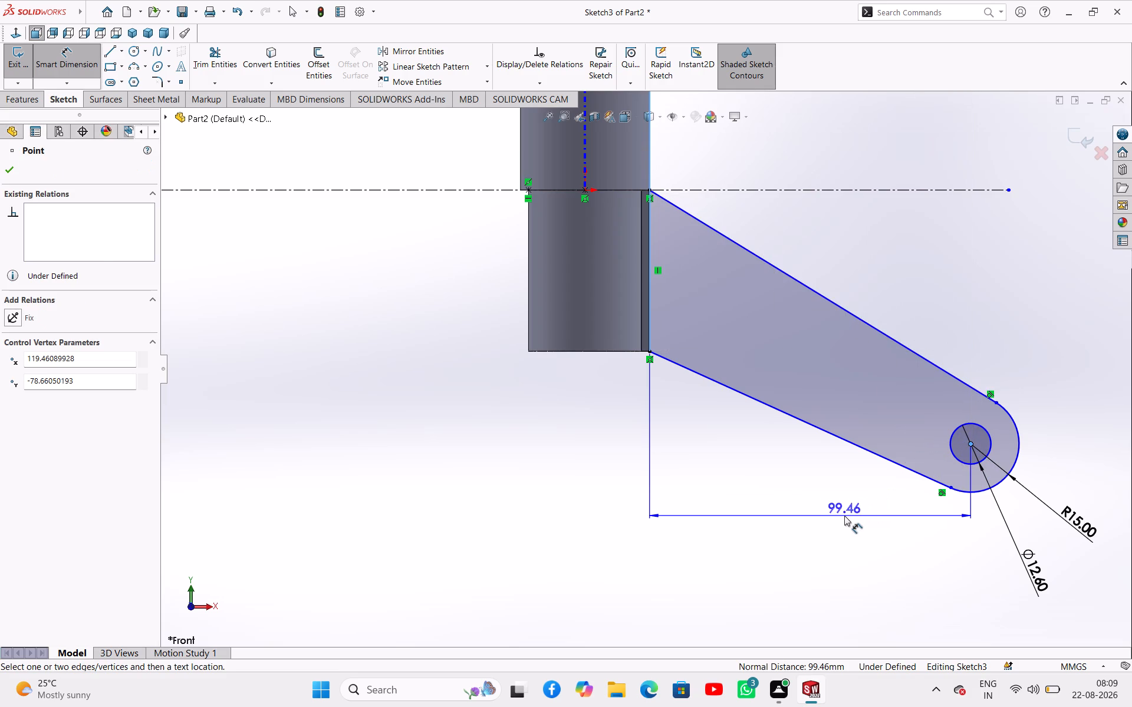
{"action": "left_click", "coordinate": [844, 516]}
{"action": "type", "text": "102"}
{"action": "key", "text": "Return"}
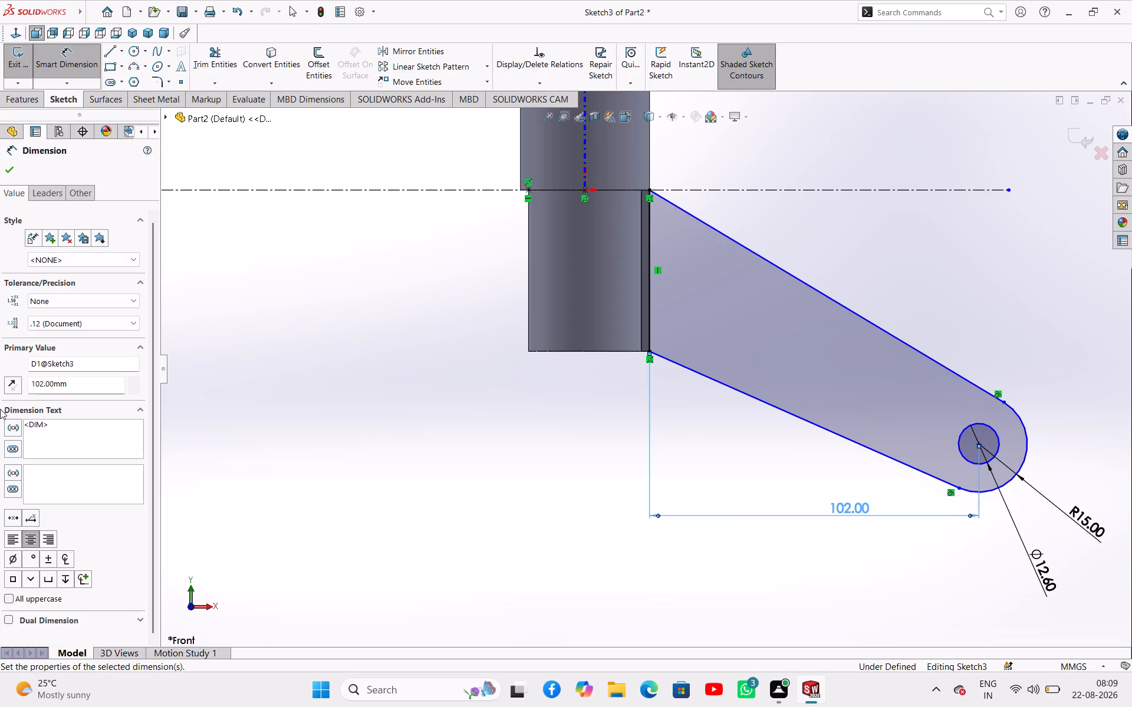
{"action": "scroll", "coordinate": [524, 567], "scroll_direction": "up", "scroll_amount": 1}
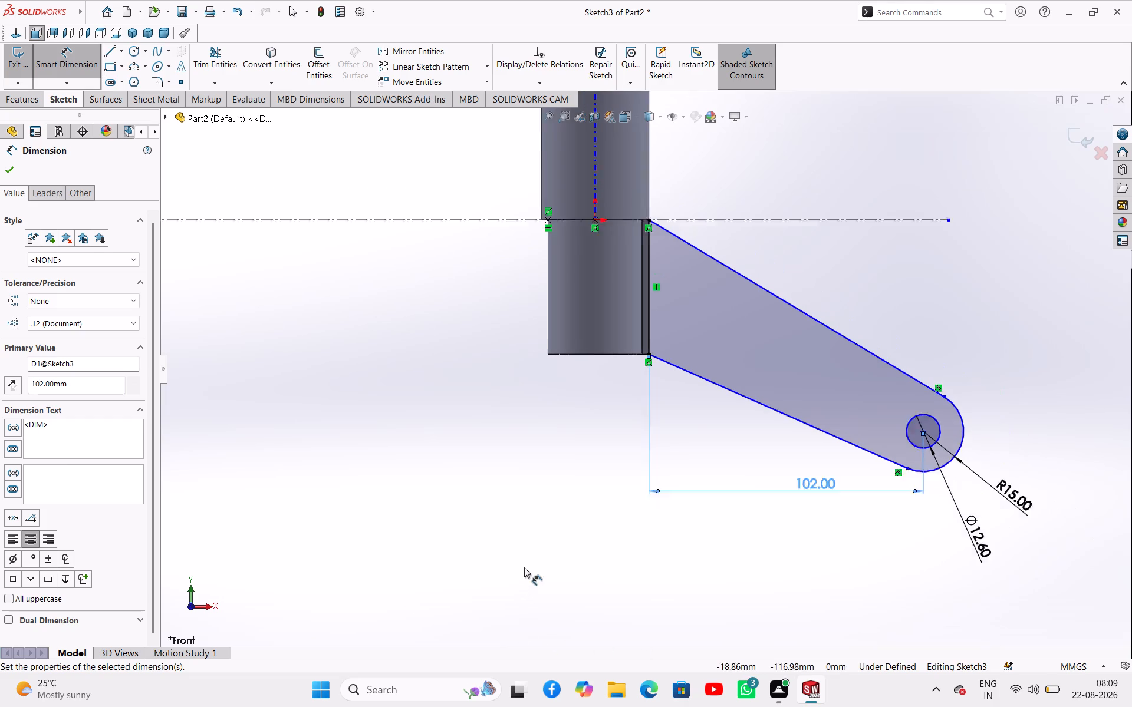
{"action": "scroll", "coordinate": [524, 567], "scroll_direction": "up", "scroll_amount": 1}
{"action": "left_click", "coordinate": [15, 173]}
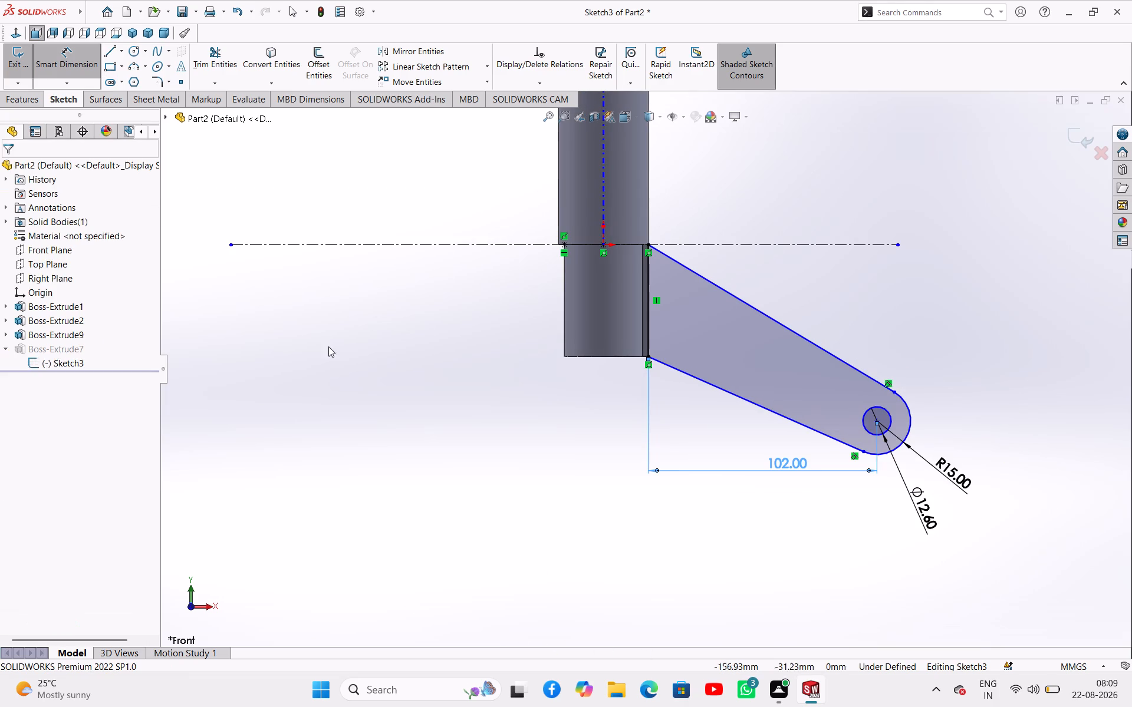
Exit the arm profile sketch to rebuild the arm extrusion.
{"action": "scroll", "coordinate": [432, 362], "scroll_direction": "up", "scroll_amount": 2}
{"action": "middle_click_drag", "start_coordinate": [432, 362], "coordinate": [341, 428]}
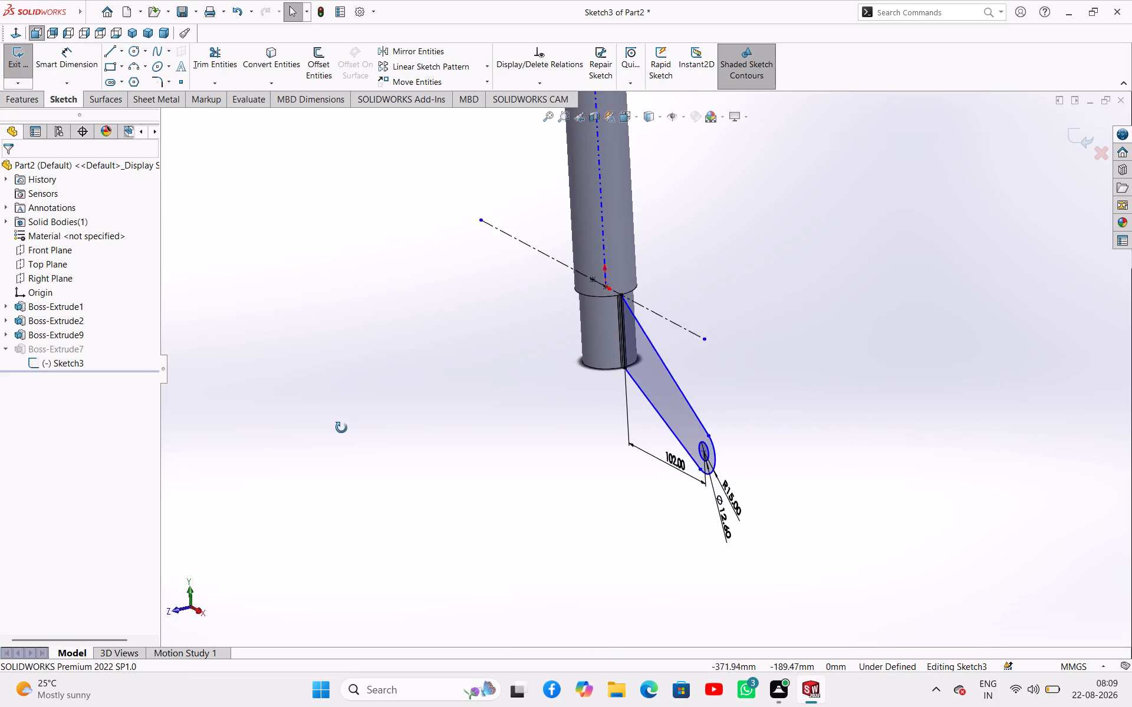
{"action": "middle_click_drag", "start_coordinate": [341, 428], "coordinate": [341, 444]}
{"action": "scroll", "coordinate": [176, 49], "scroll_direction": "down", "scroll_amount": 3}
{"action": "scroll", "coordinate": [199, 75], "scroll_direction": "up", "scroll_amount": 2}
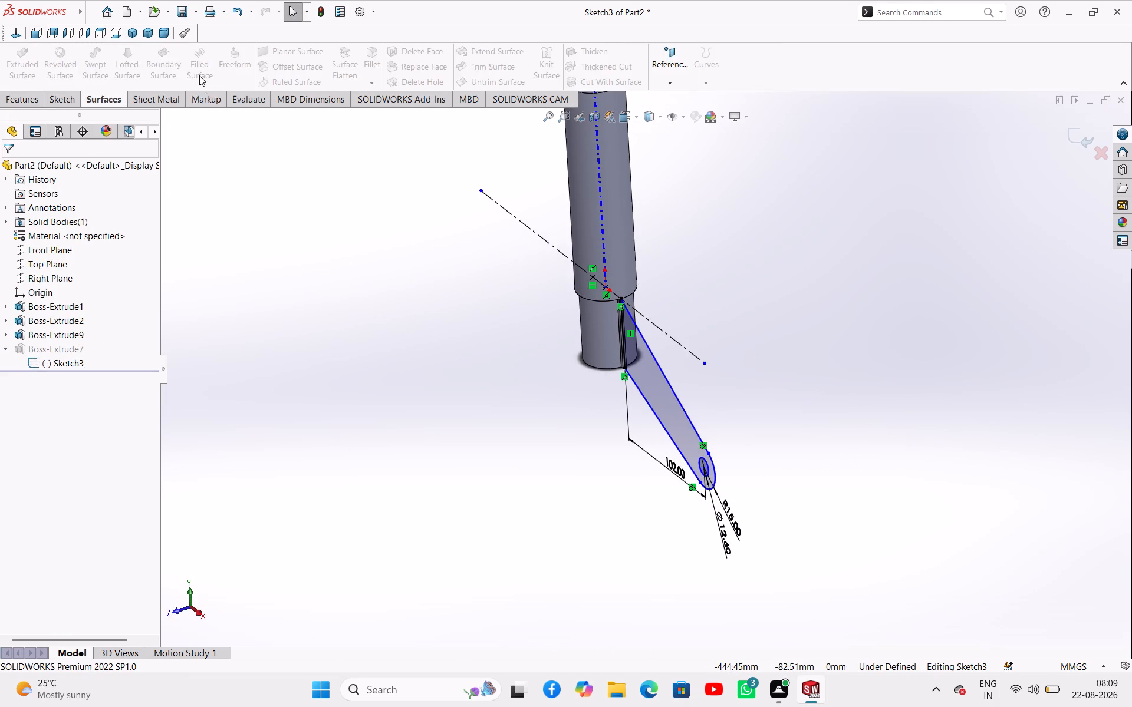
{"action": "scroll", "coordinate": [199, 75], "scroll_direction": "up", "scroll_amount": 3}
{"action": "left_click", "coordinate": [37, 56]}
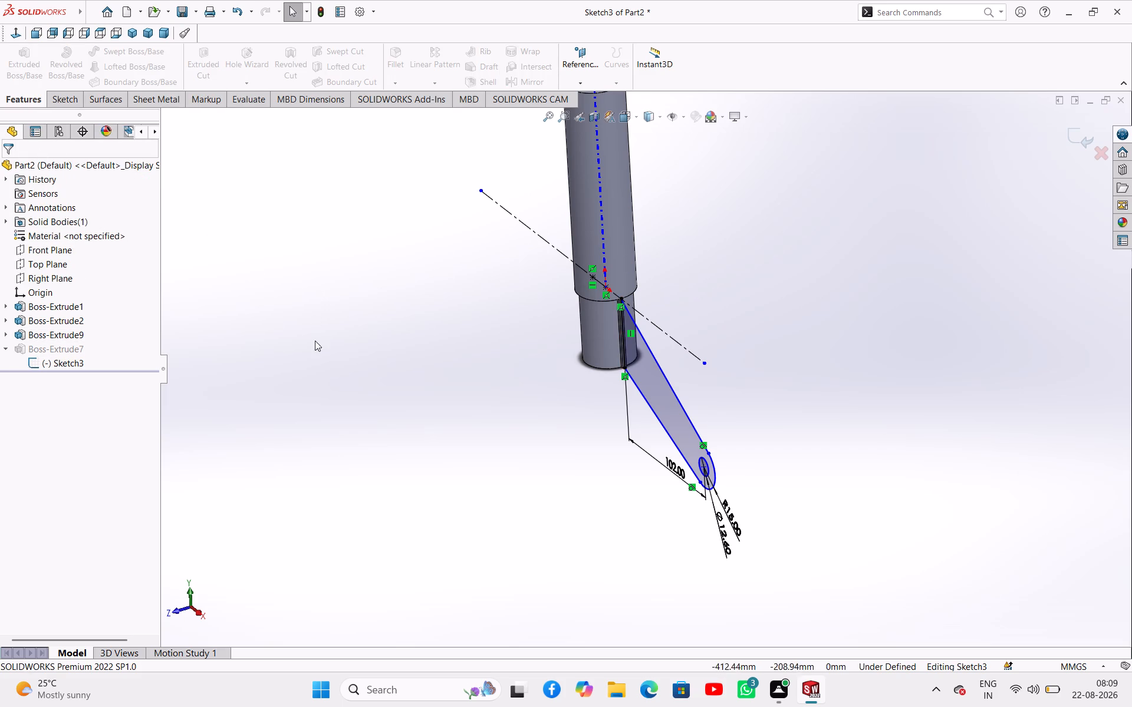
{"action": "middle_click_drag", "start_coordinate": [484, 437], "coordinate": [575, 437]}
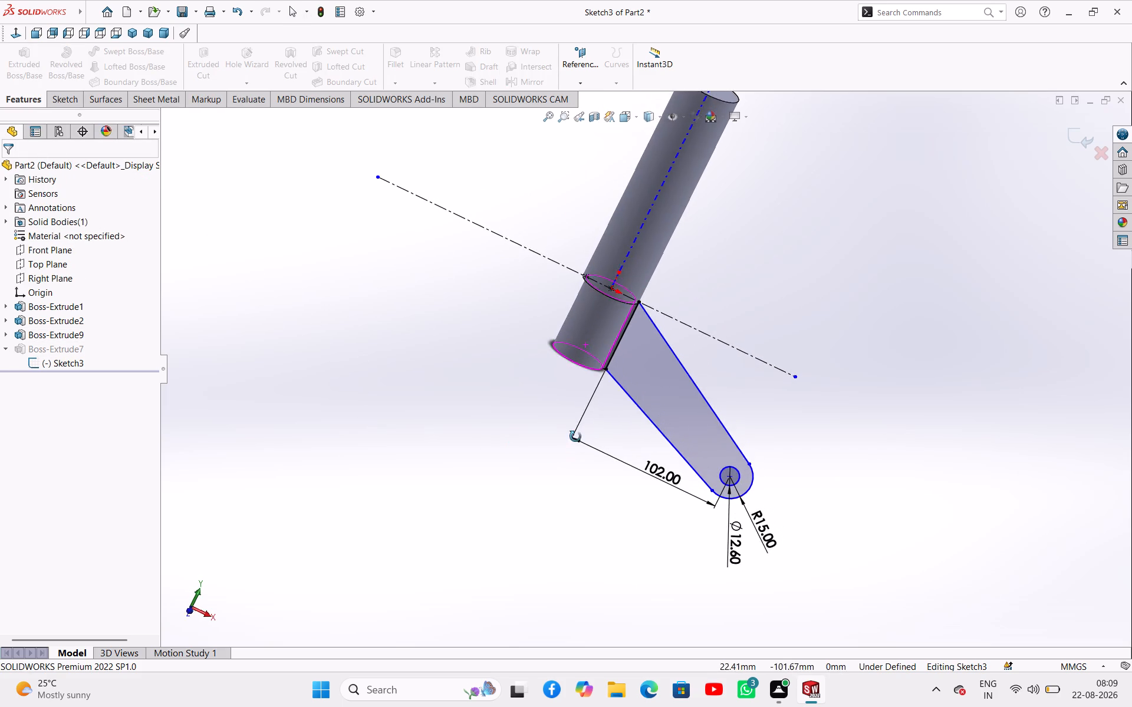
{"action": "middle_click_drag", "start_coordinate": [575, 437], "coordinate": [562, 447]}
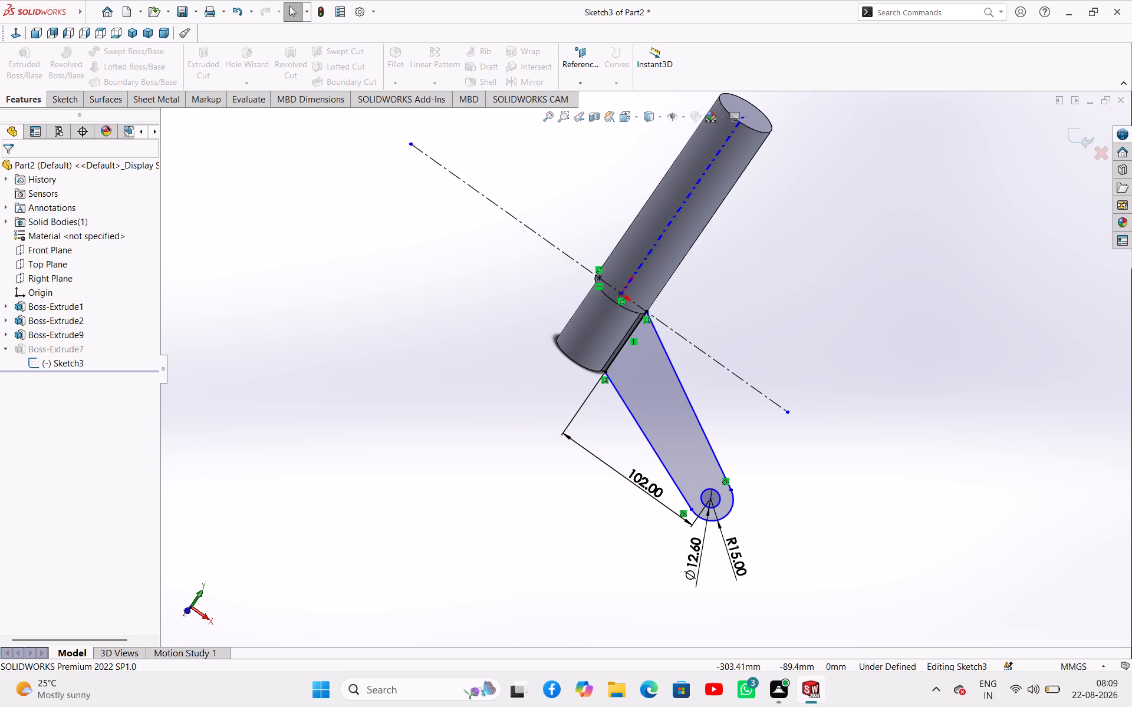
{"action": "left_click", "coordinate": [65, 101]}
{"action": "left_click", "coordinate": [29, 66]}
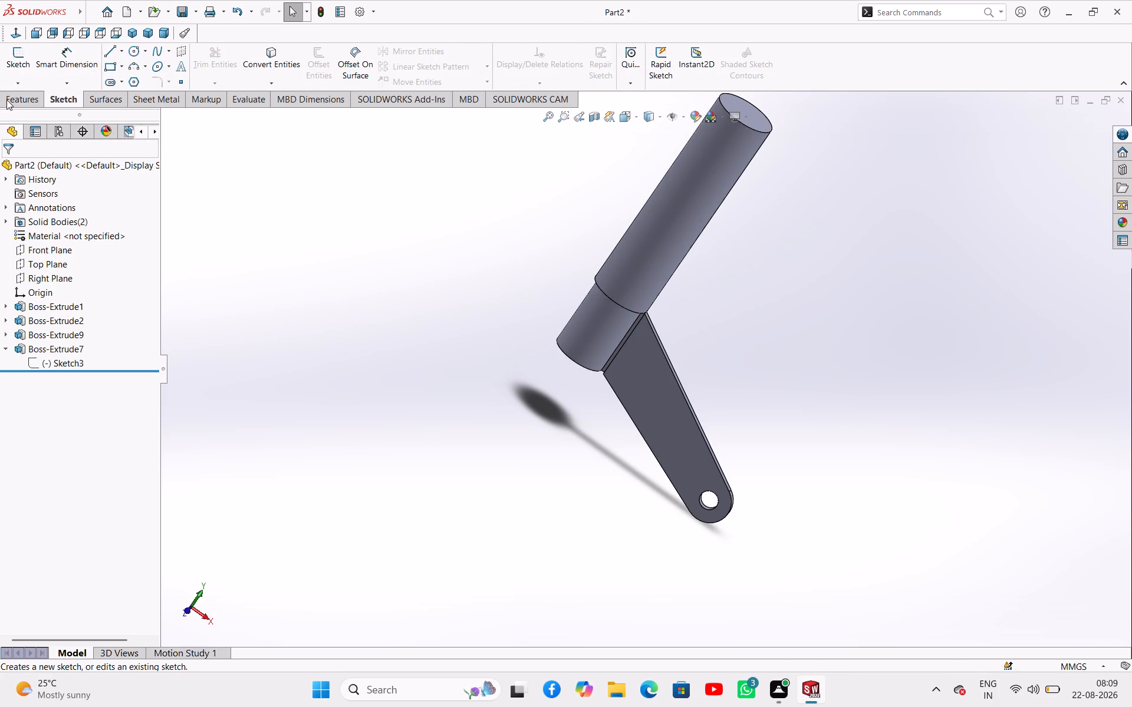
Examine how the arm's inner end meets the filler boss on the reduced shaft section.
{"action": "left_click", "coordinate": [6, 100]}
{"action": "left_click", "coordinate": [18, 64]}
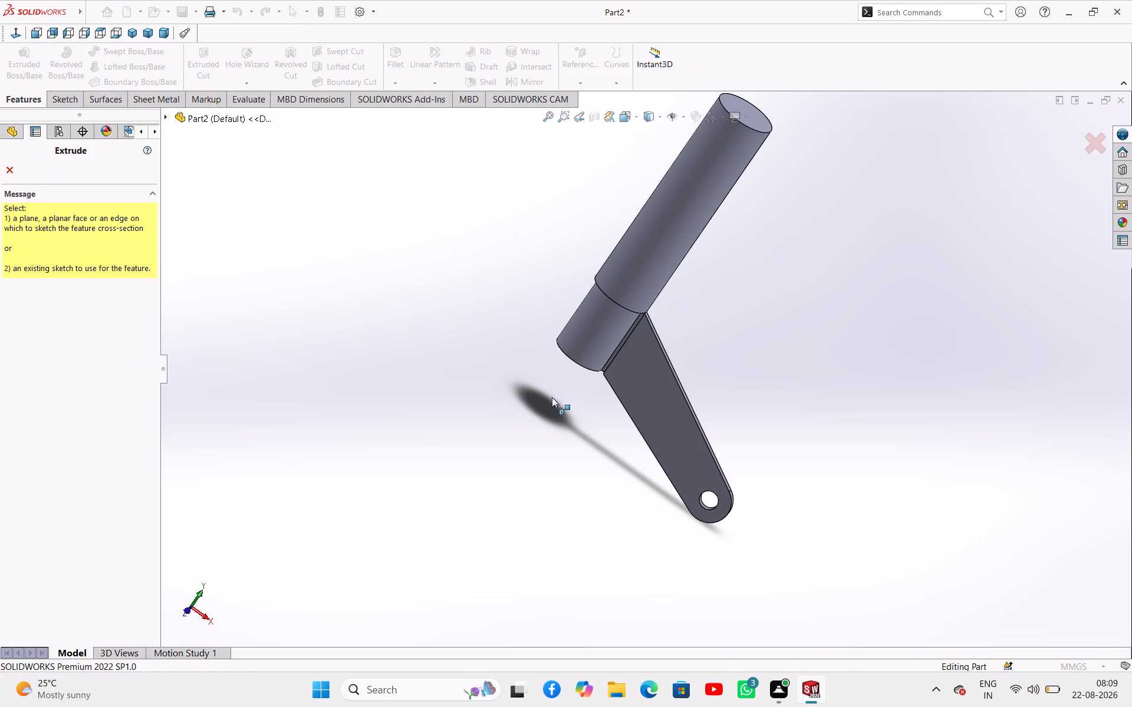
{"action": "middle_click_drag", "start_coordinate": [673, 395], "coordinate": [598, 386]}
{"action": "scroll", "coordinate": [702, 319], "scroll_direction": "down", "scroll_amount": 6}
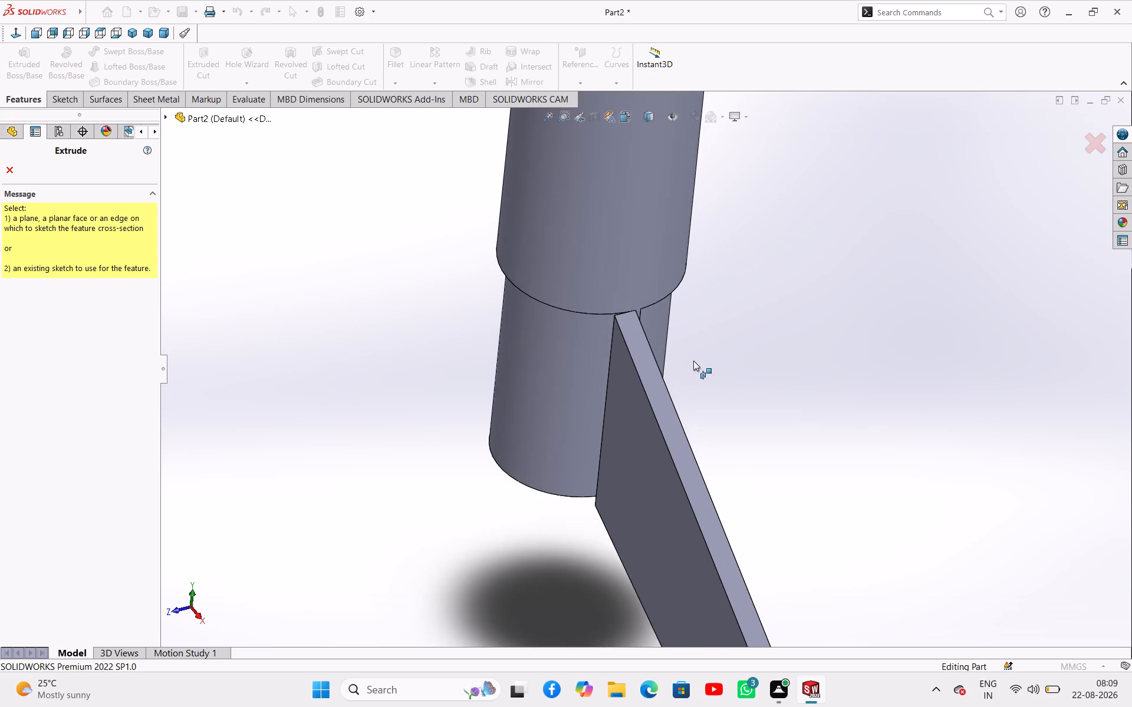
{"action": "middle_click_drag", "start_coordinate": [693, 361], "coordinate": [741, 402]}
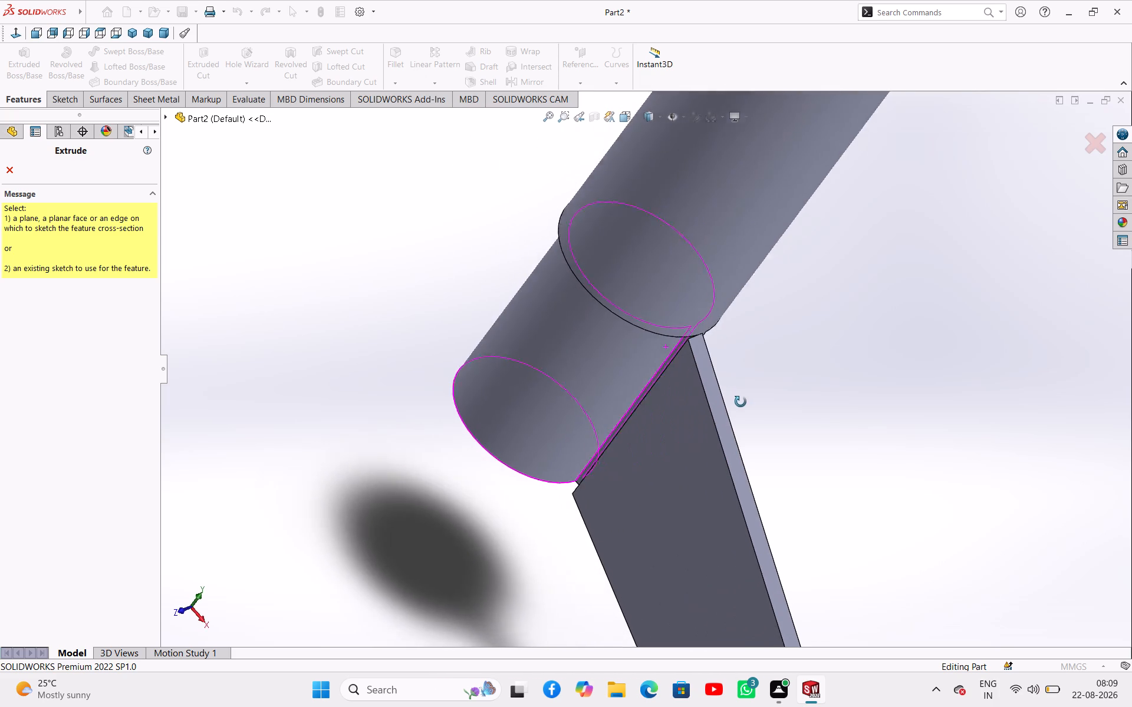
{"action": "middle_click_drag", "start_coordinate": [741, 402], "coordinate": [758, 453]}
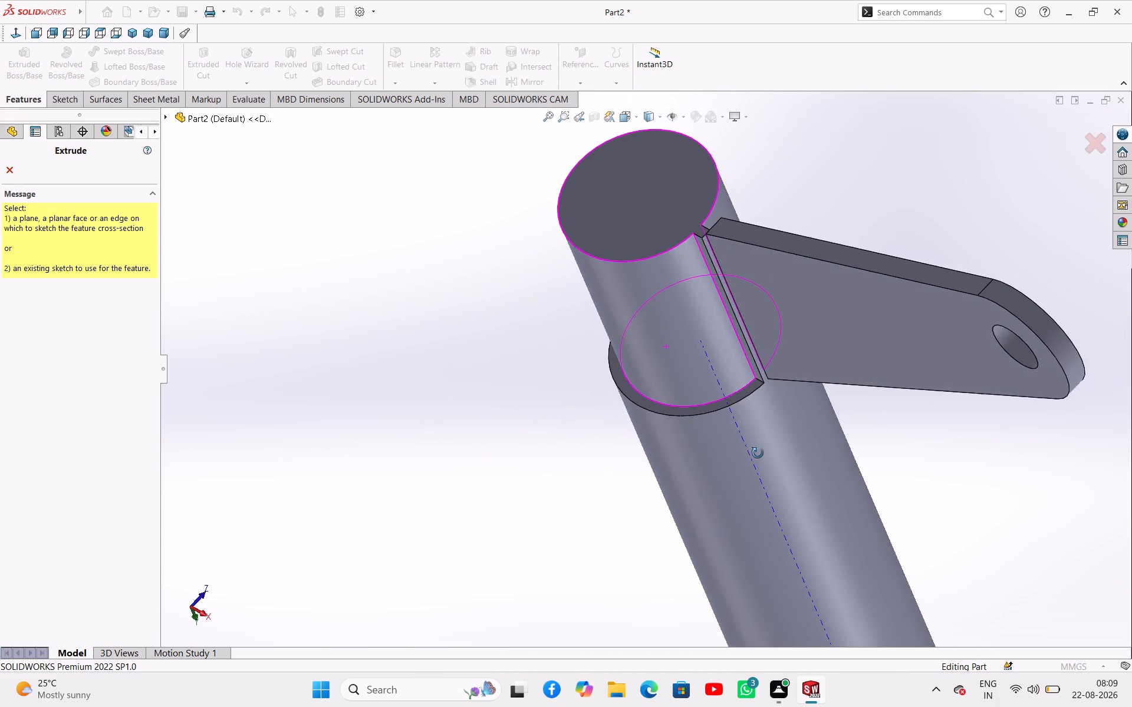
{"action": "middle_click_drag", "start_coordinate": [758, 453], "coordinate": [759, 498]}
{"action": "scroll", "coordinate": [723, 276], "scroll_direction": "down", "scroll_amount": 5}
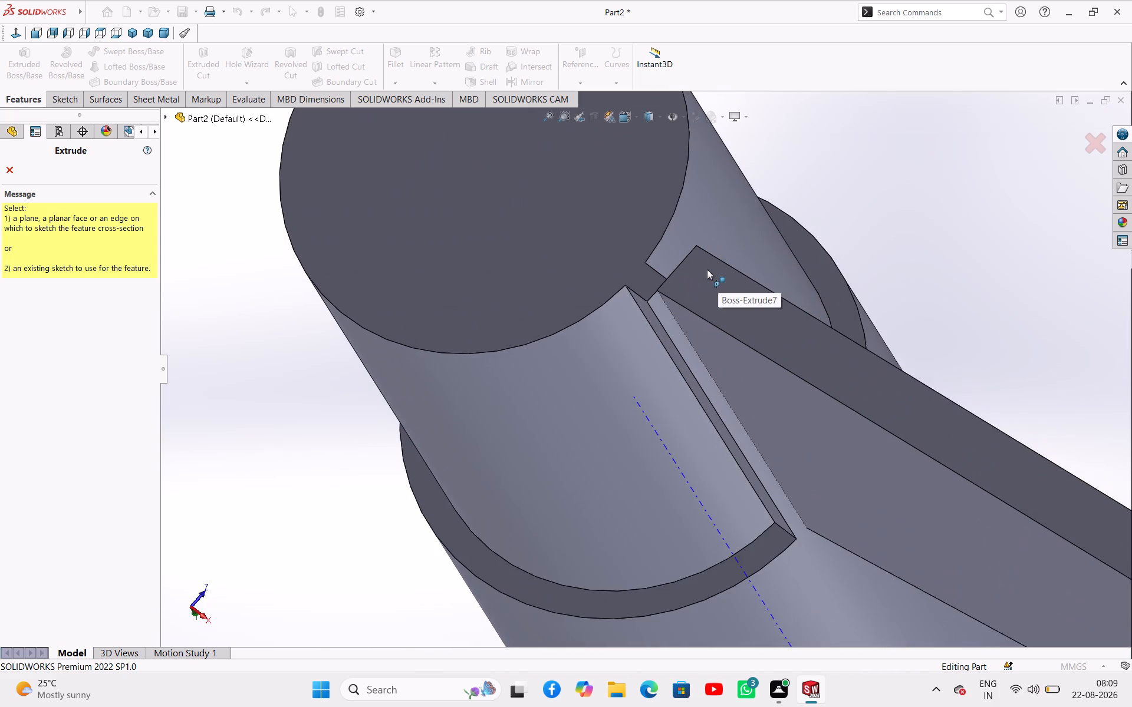
{"action": "scroll", "coordinate": [705, 269], "scroll_direction": "down", "scroll_amount": 3}
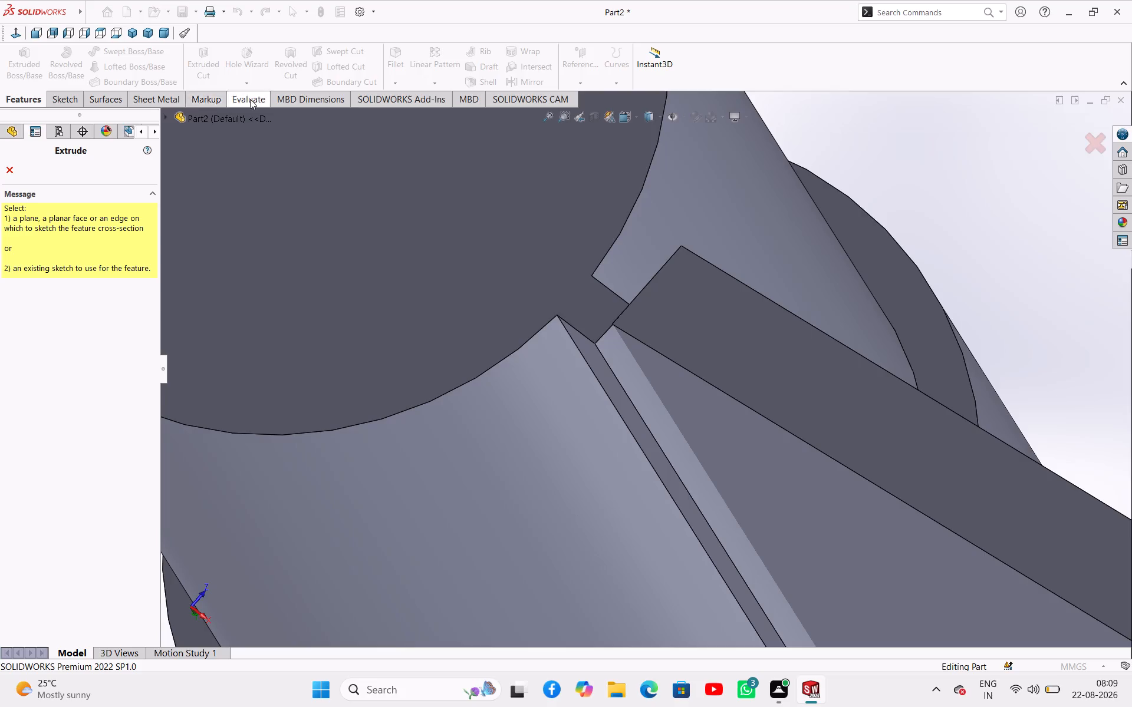
Measure the short thickness edge at the arm's inner end beside the filler boss.
{"action": "left_click", "coordinate": [251, 98]}
{"action": "left_click", "coordinate": [124, 64]}
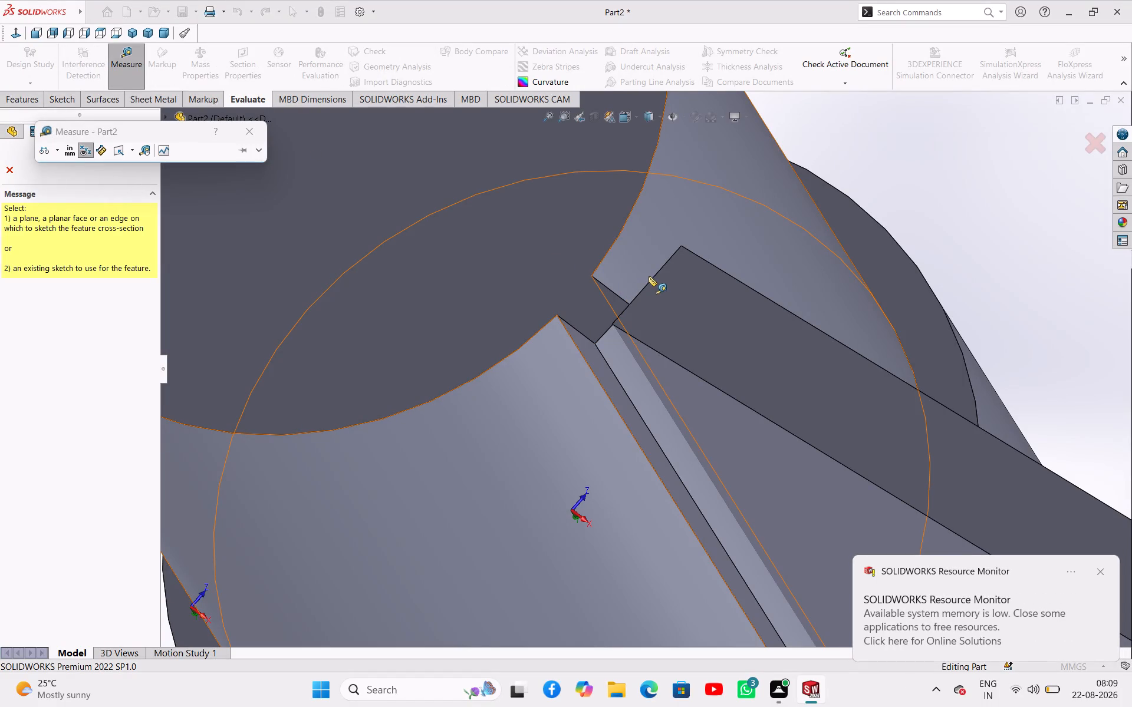
{"action": "left_click", "coordinate": [665, 265]}
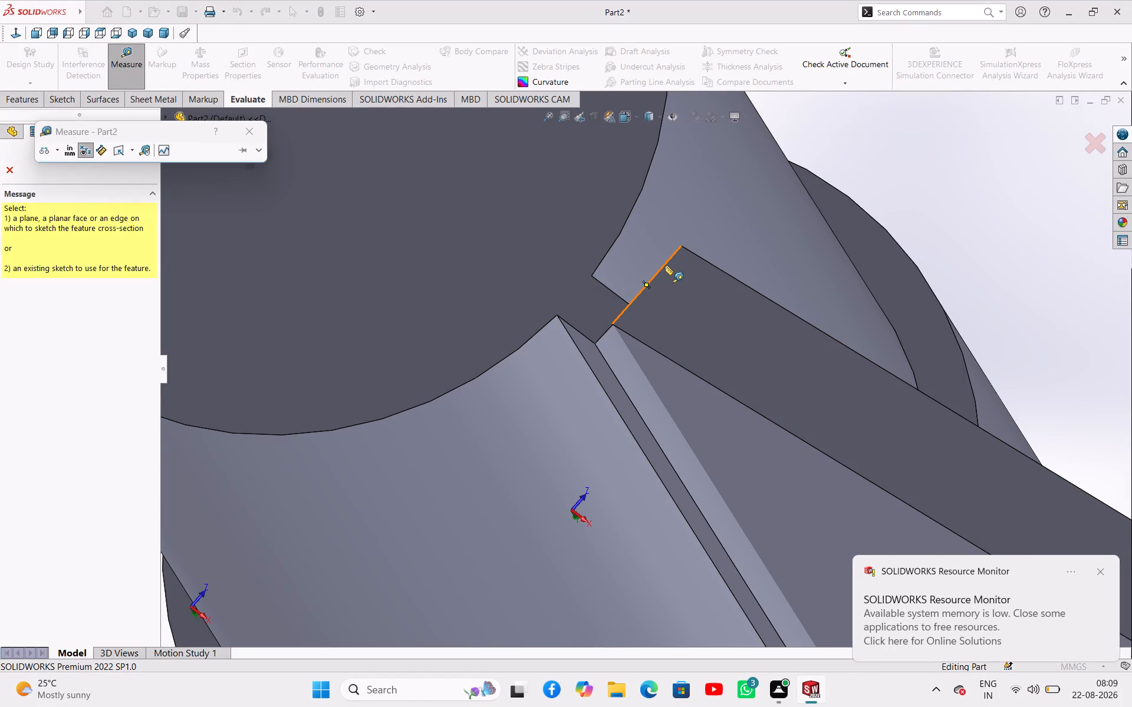
{"action": "key", "text": "Escape"}
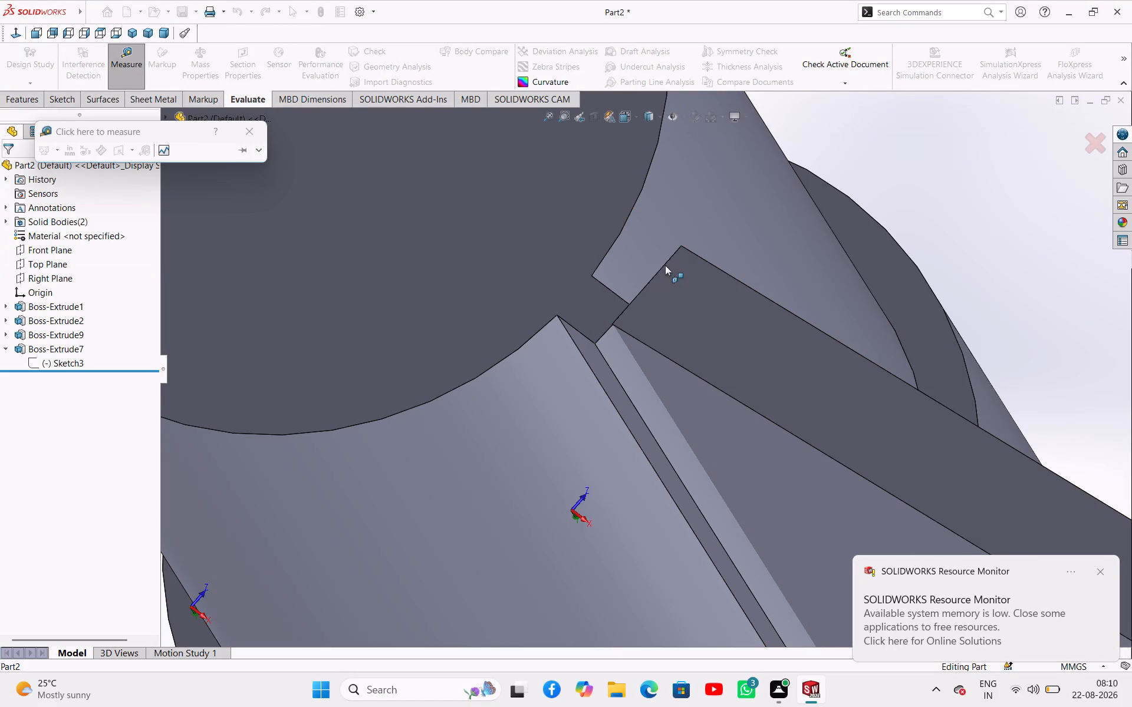
{"action": "scroll", "coordinate": [546, 283], "scroll_direction": "up", "scroll_amount": 6}
{"action": "scroll", "coordinate": [501, 305], "scroll_direction": "up", "scroll_amount": 2}
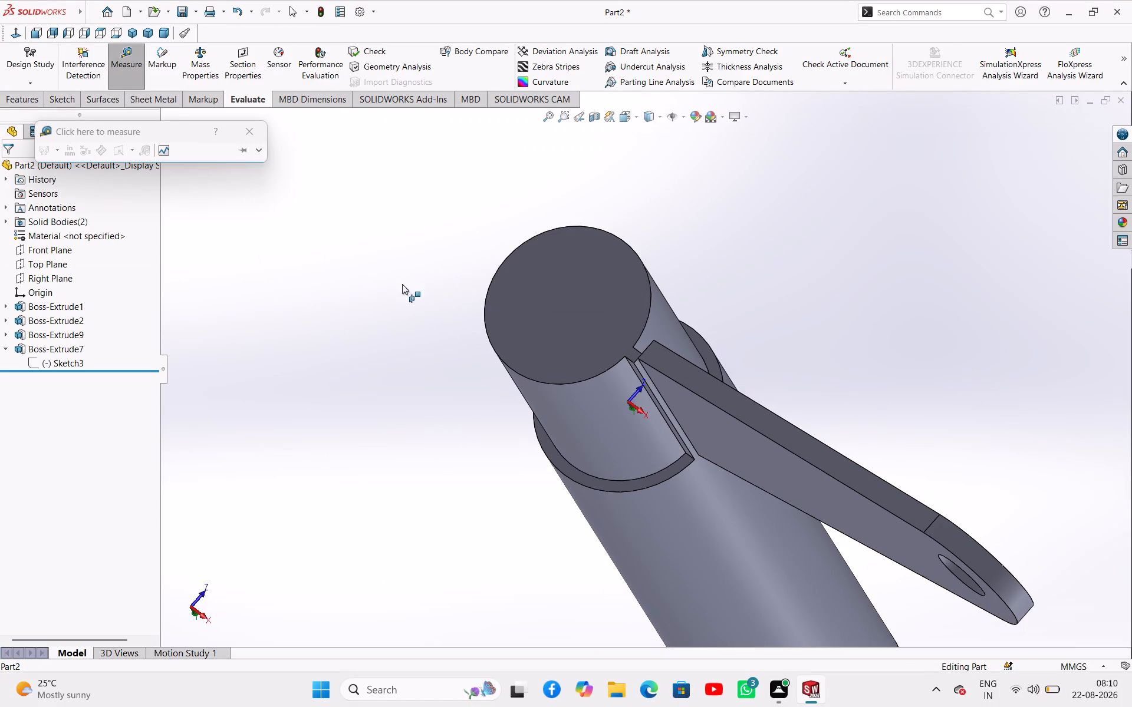
{"action": "left_click", "coordinate": [233, 250]}
{"action": "left_click", "coordinate": [250, 121]}
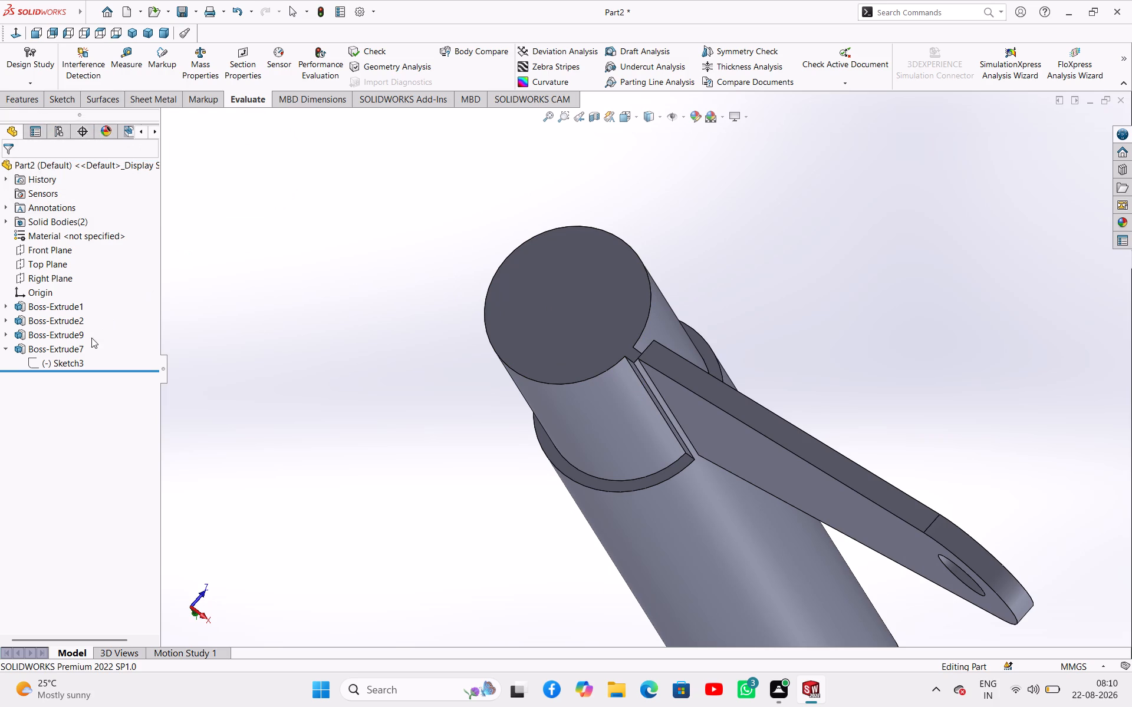
Edit the arm extrusion to a depth of 2.5 mm with the Mid Plane end condition.
{"action": "left_click", "coordinate": [75, 359]}
{"action": "left_click", "coordinate": [205, 365]}
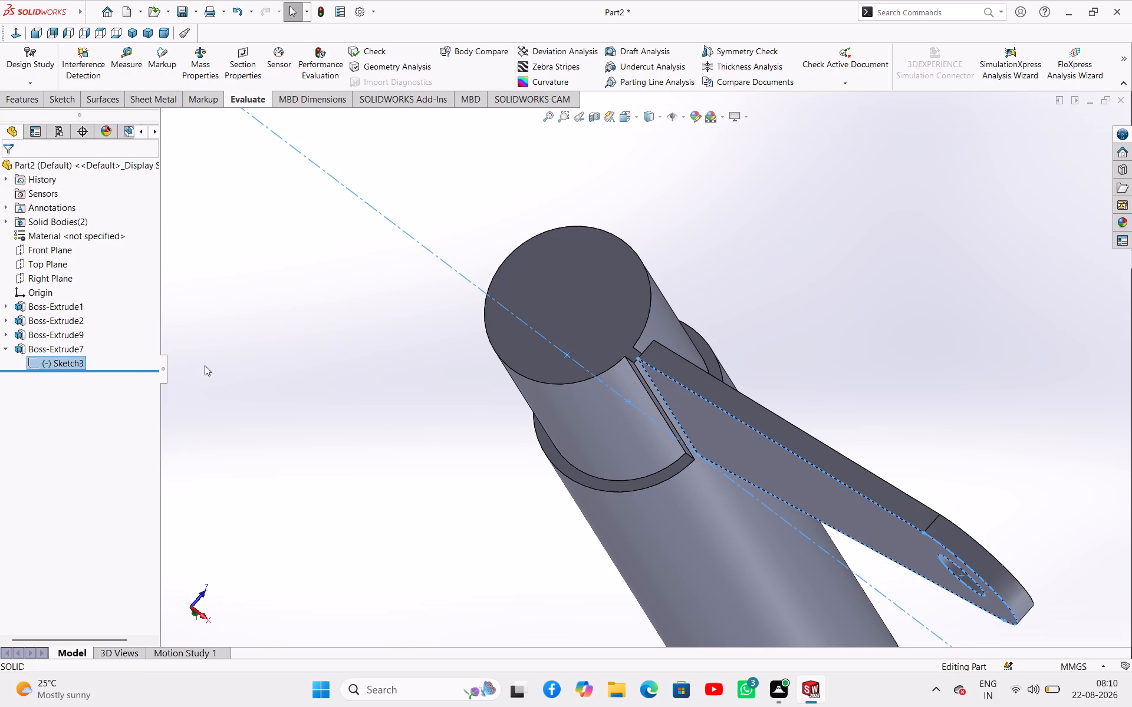
{"action": "left_click", "coordinate": [27, 95]}
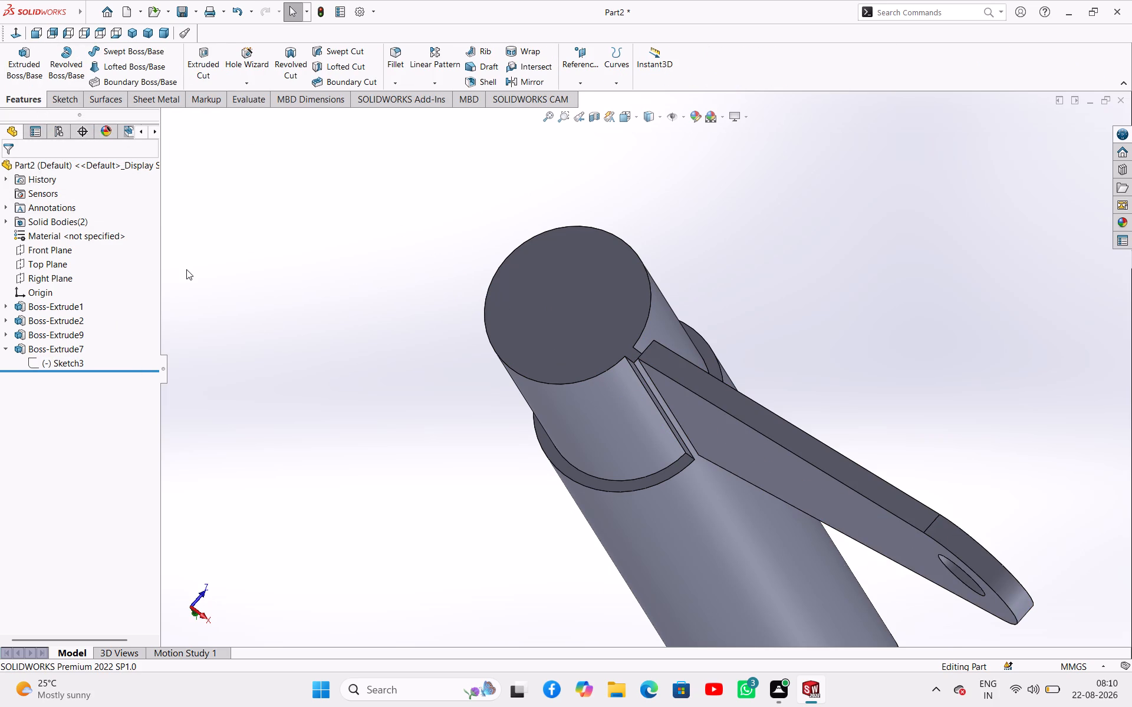
{"action": "left_click", "coordinate": [186, 269]}
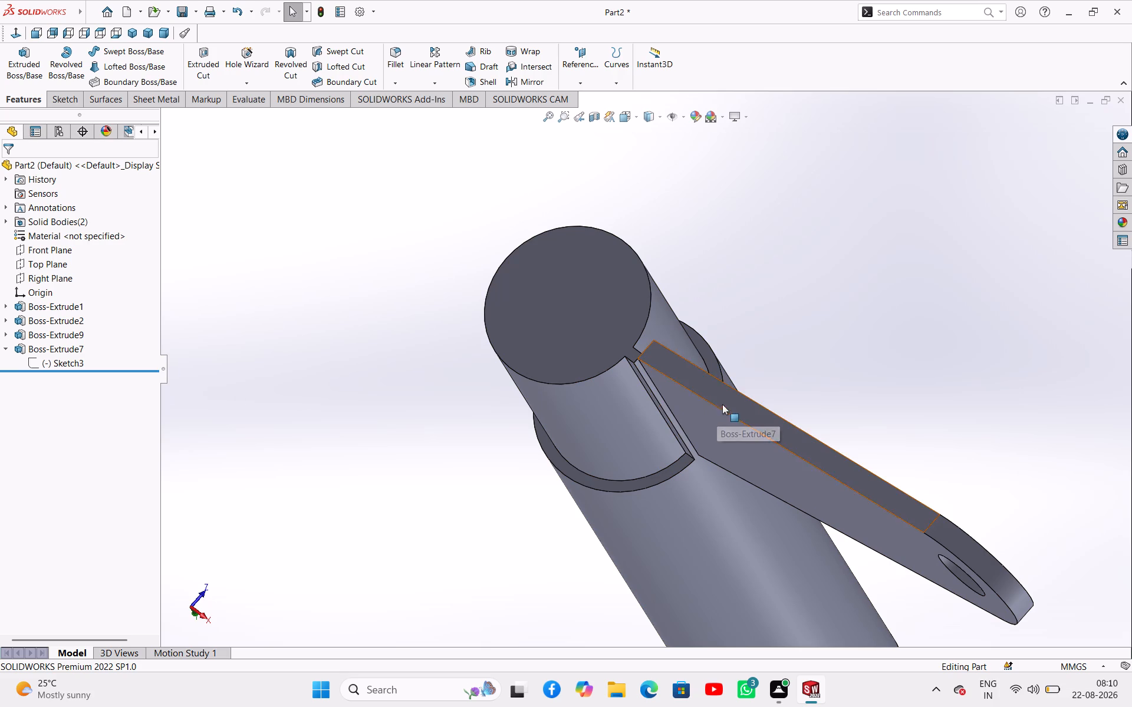
{"action": "left_click", "coordinate": [709, 421]}
{"action": "left_click", "coordinate": [749, 370]}
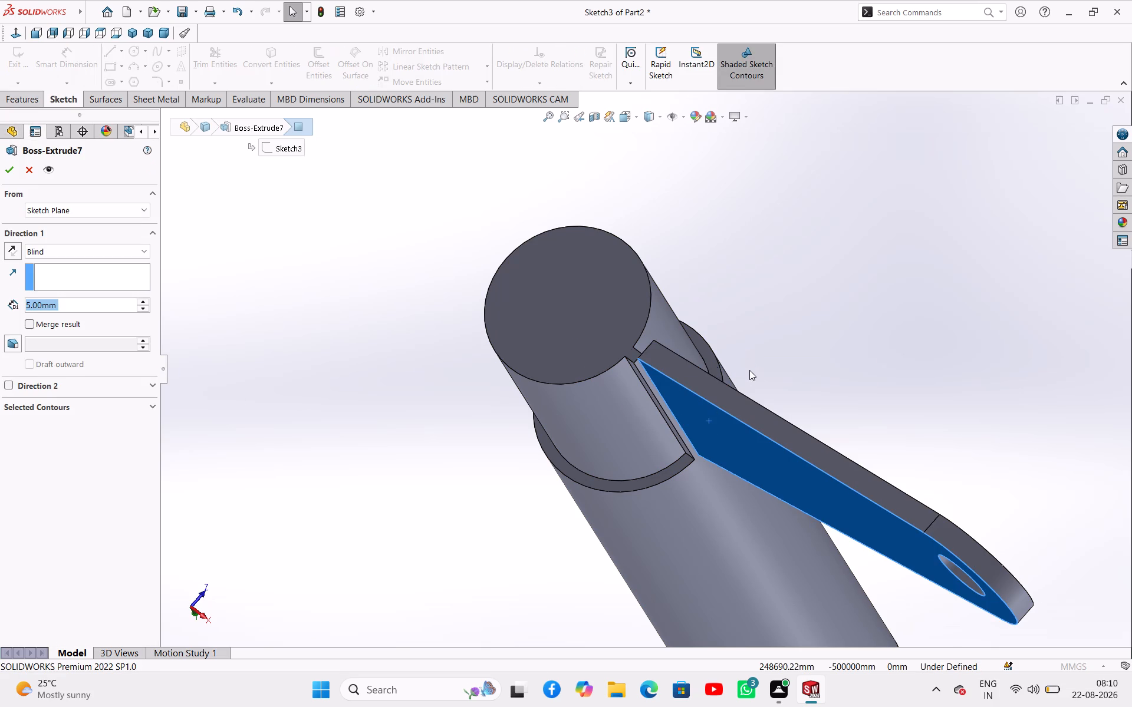
{"action": "left_click", "coordinate": [117, 305]}
{"action": "double_click", "coordinate": [117, 305]}
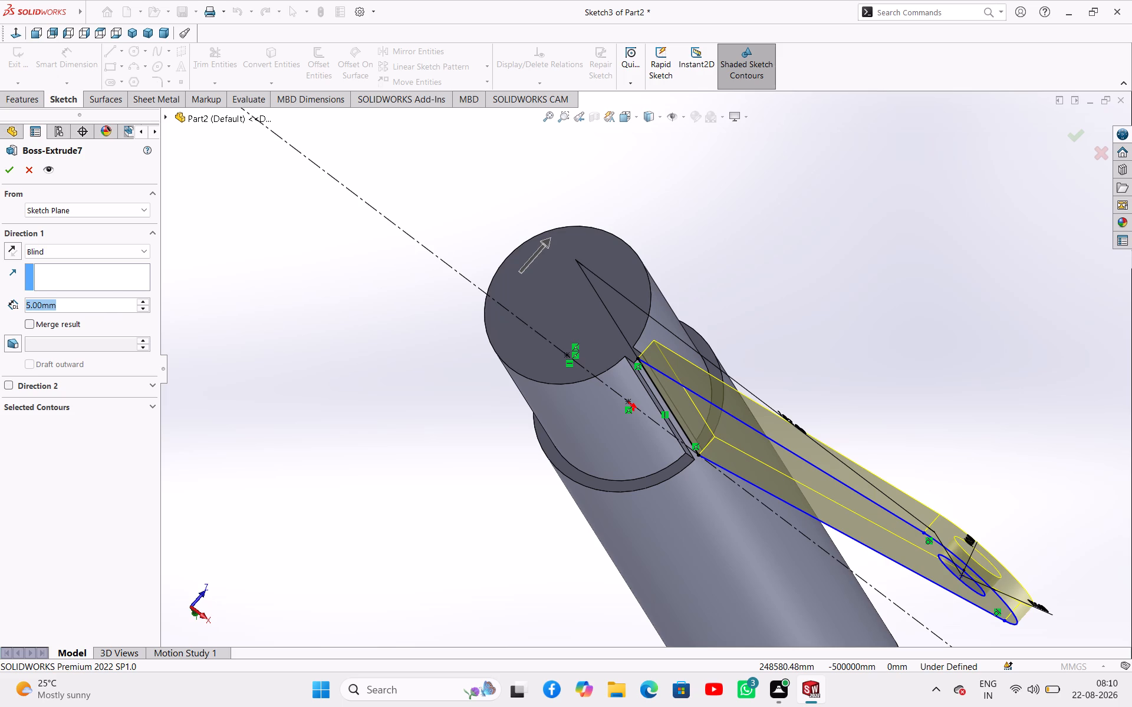
{"action": "key", "text": "2"}
{"action": "type", "text": ".5"}
{"action": "key", "text": "Return"}
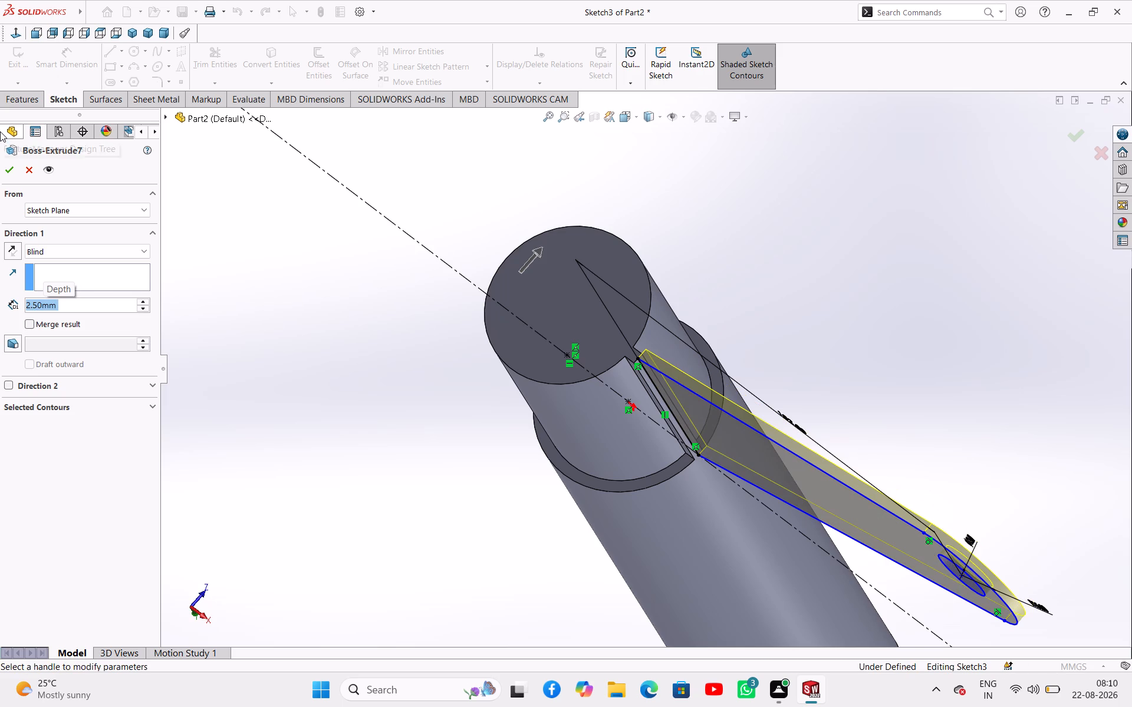
{"action": "scroll", "coordinate": [534, 414], "scroll_direction": "down", "scroll_amount": 3}
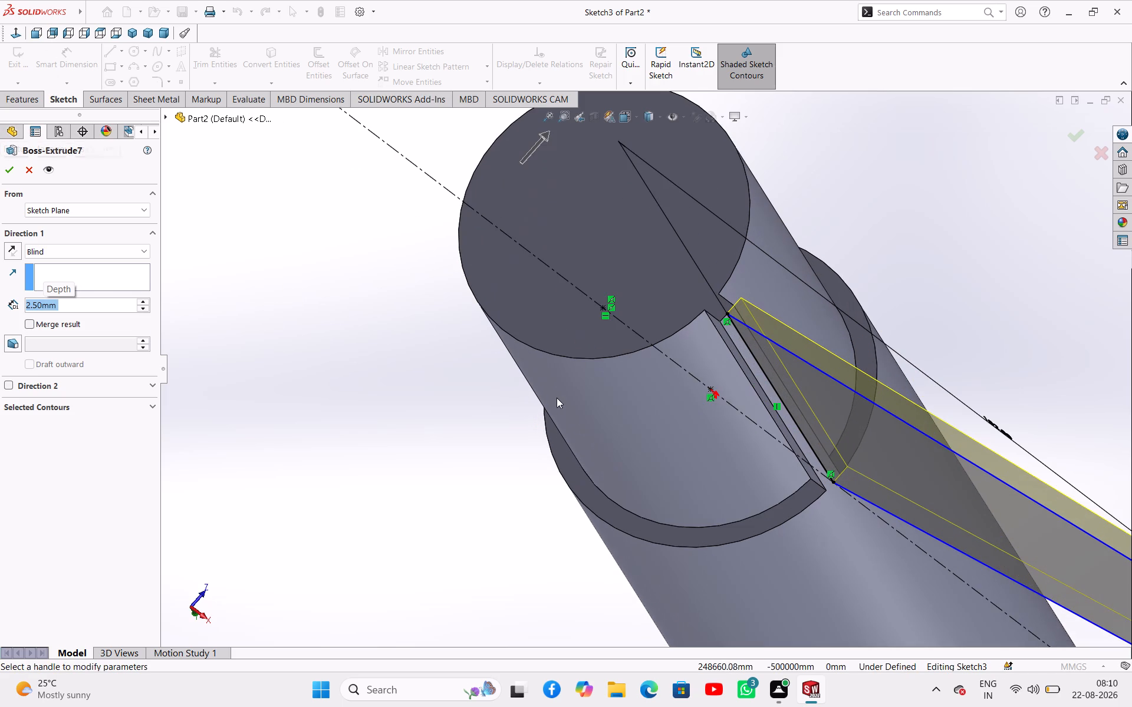
{"action": "left_click", "coordinate": [111, 251]}
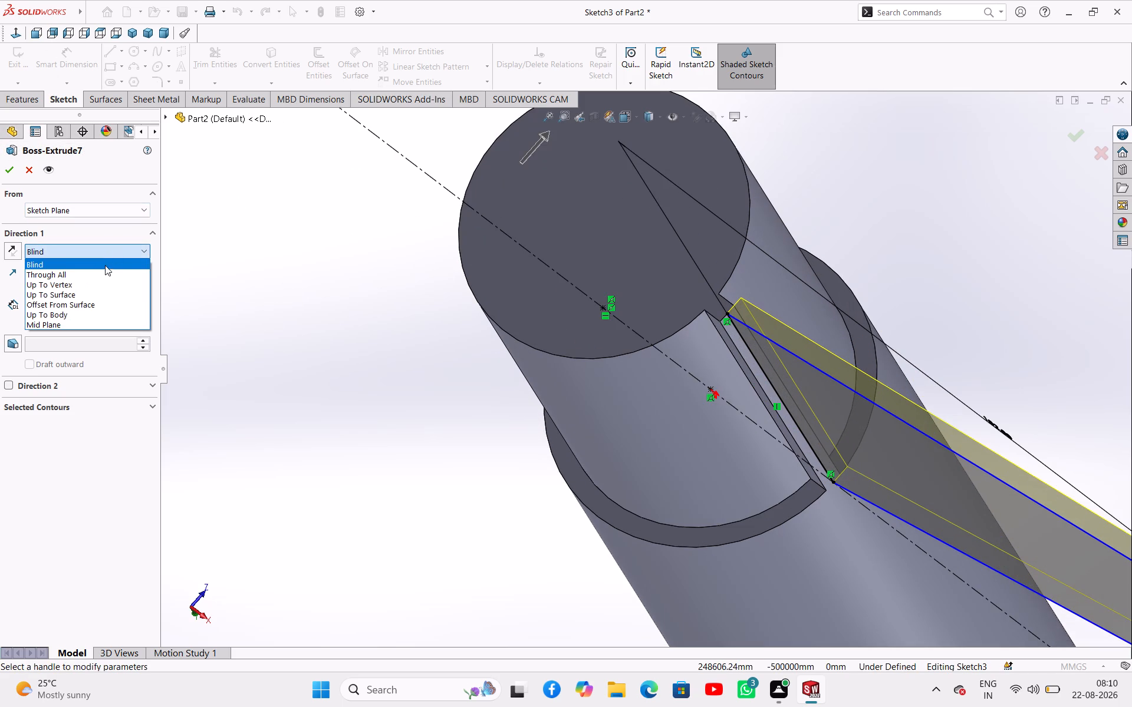
{"action": "left_click", "coordinate": [91, 326]}
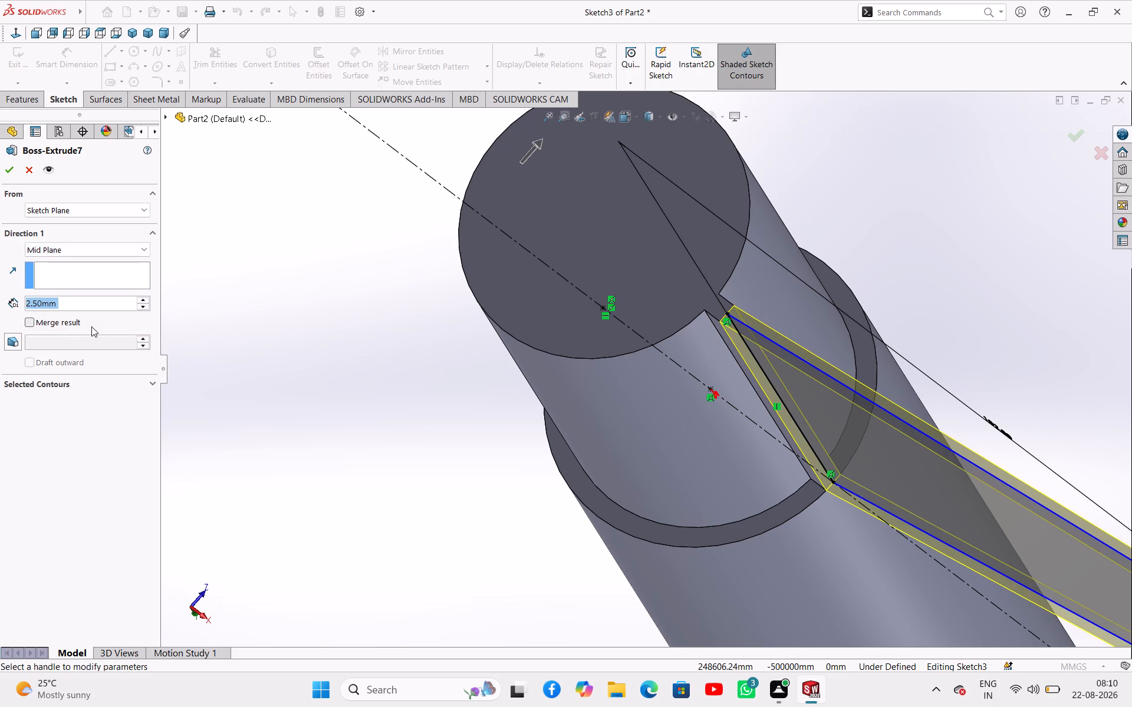
{"action": "left_click", "coordinate": [6, 170]}
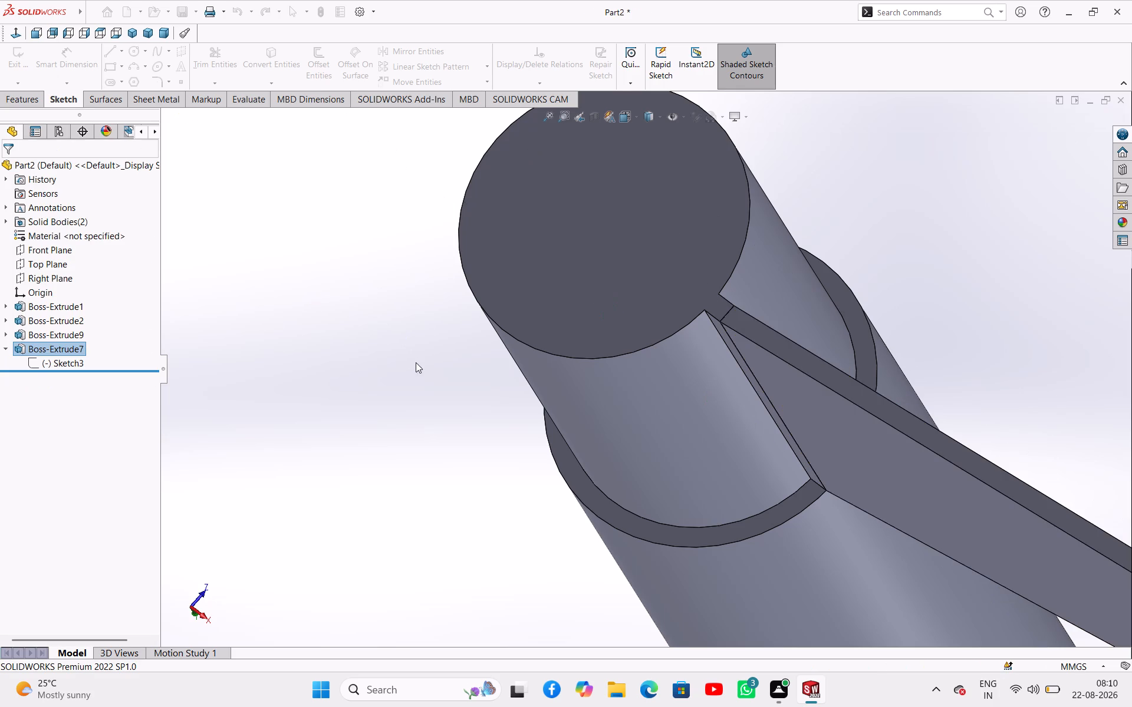
Examine the arm's thickness and its joint with the filler boss from several directions, including an isometric view.
{"action": "middle_click_drag", "start_coordinate": [416, 362], "coordinate": [448, 358]}
{"action": "scroll", "coordinate": [962, 323], "scroll_direction": "down", "scroll_amount": 4}
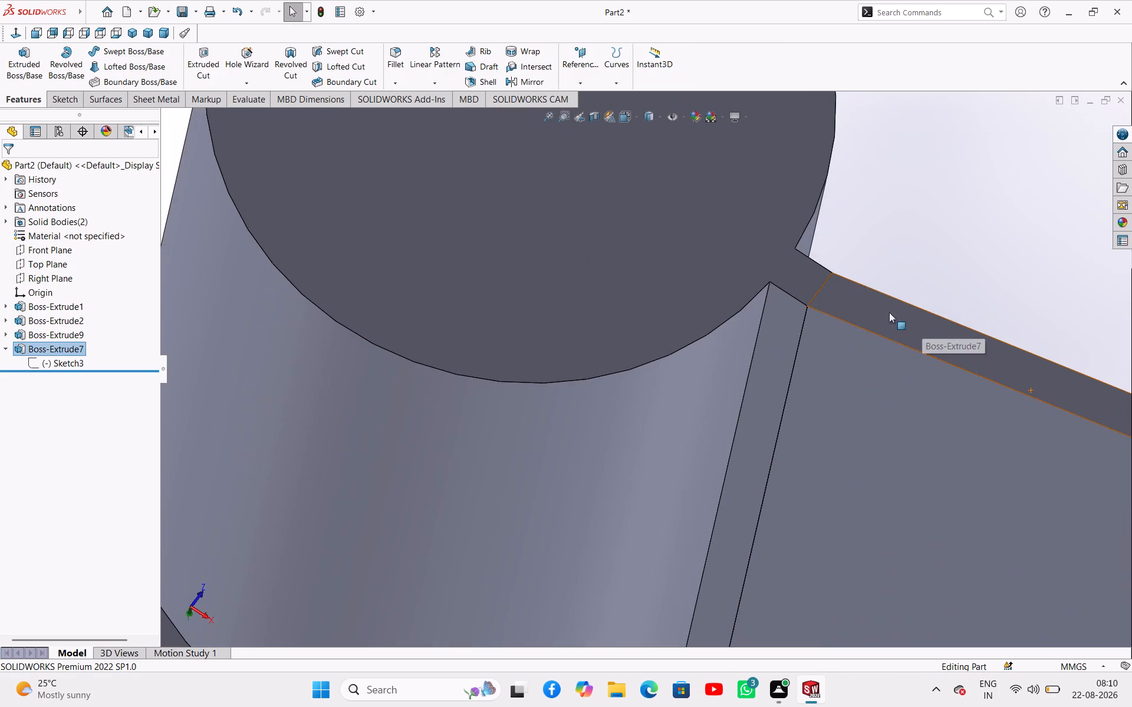
{"action": "scroll", "coordinate": [857, 304], "scroll_direction": "down", "scroll_amount": 3}
{"action": "scroll", "coordinate": [748, 301], "scroll_direction": "up", "scroll_amount": 11}
{"action": "middle_click_drag", "start_coordinate": [764, 277], "coordinate": [756, 289]}
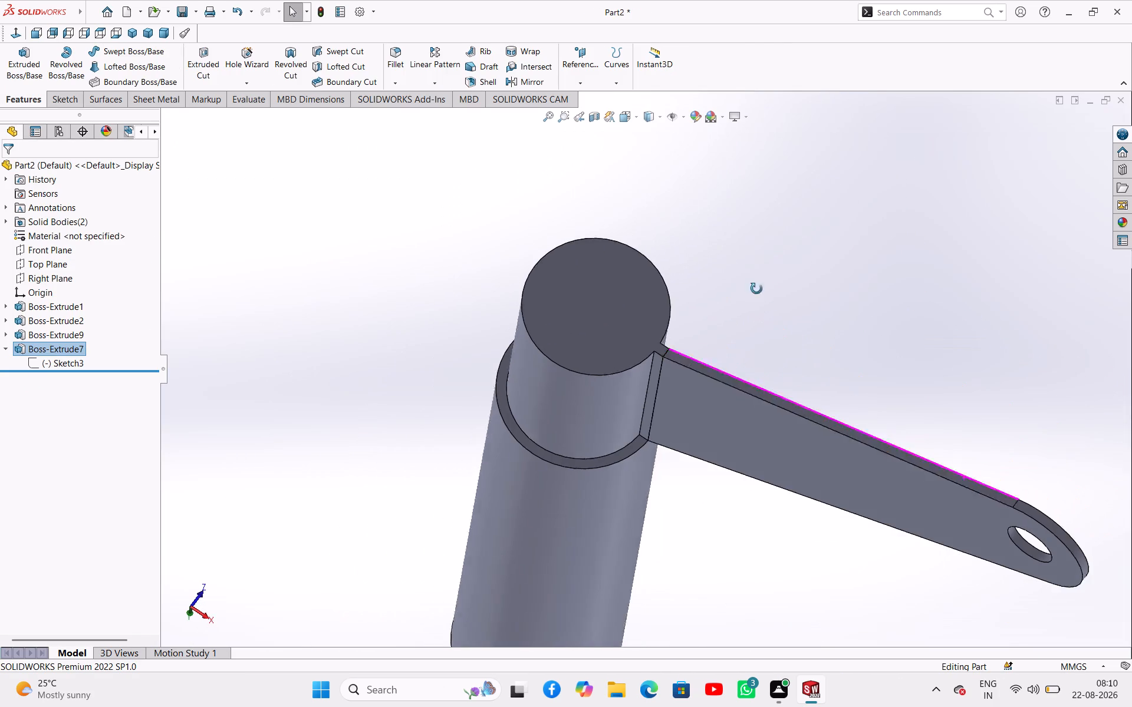
{"action": "middle_click_drag", "start_coordinate": [756, 289], "coordinate": [693, 474]}
{"action": "scroll", "coordinate": [759, 361], "scroll_direction": "up", "scroll_amount": 4}
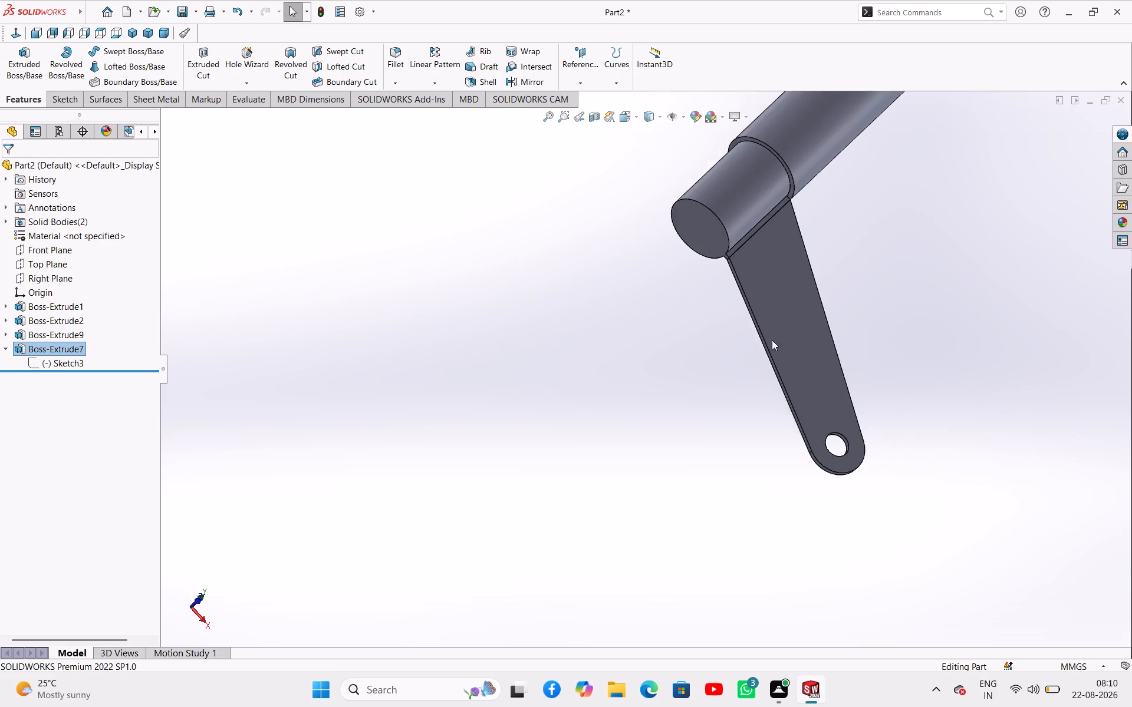
{"action": "scroll", "coordinate": [772, 340], "scroll_direction": "up", "scroll_amount": 3}
{"action": "middle_click_drag", "start_coordinate": [821, 234], "coordinate": [712, 133]}
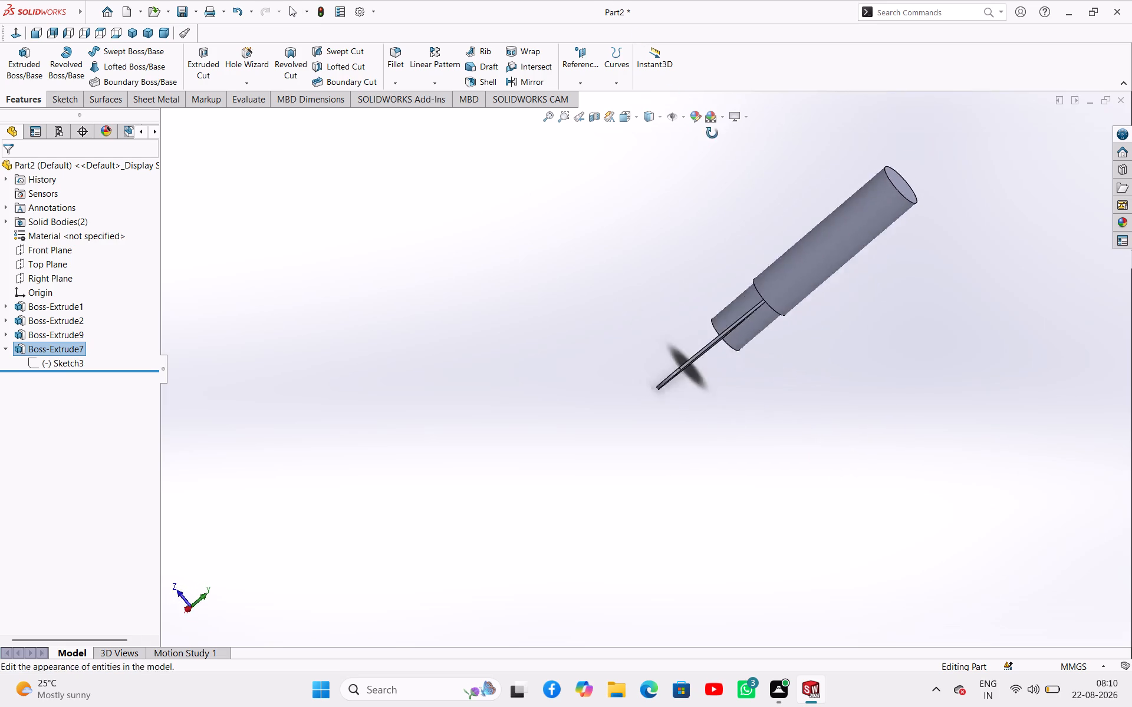
{"action": "middle_click_drag", "start_coordinate": [712, 133], "coordinate": [791, 221]}
{"action": "left_click", "coordinate": [134, 31]}
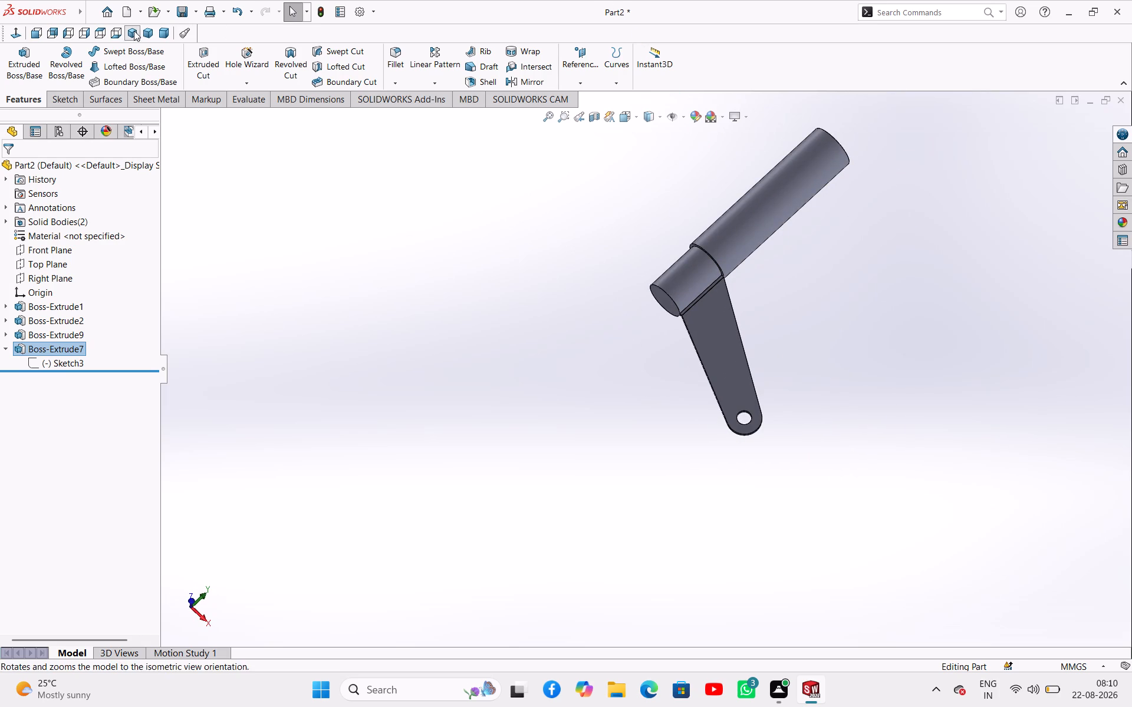
{"action": "left_click", "coordinate": [725, 412]}
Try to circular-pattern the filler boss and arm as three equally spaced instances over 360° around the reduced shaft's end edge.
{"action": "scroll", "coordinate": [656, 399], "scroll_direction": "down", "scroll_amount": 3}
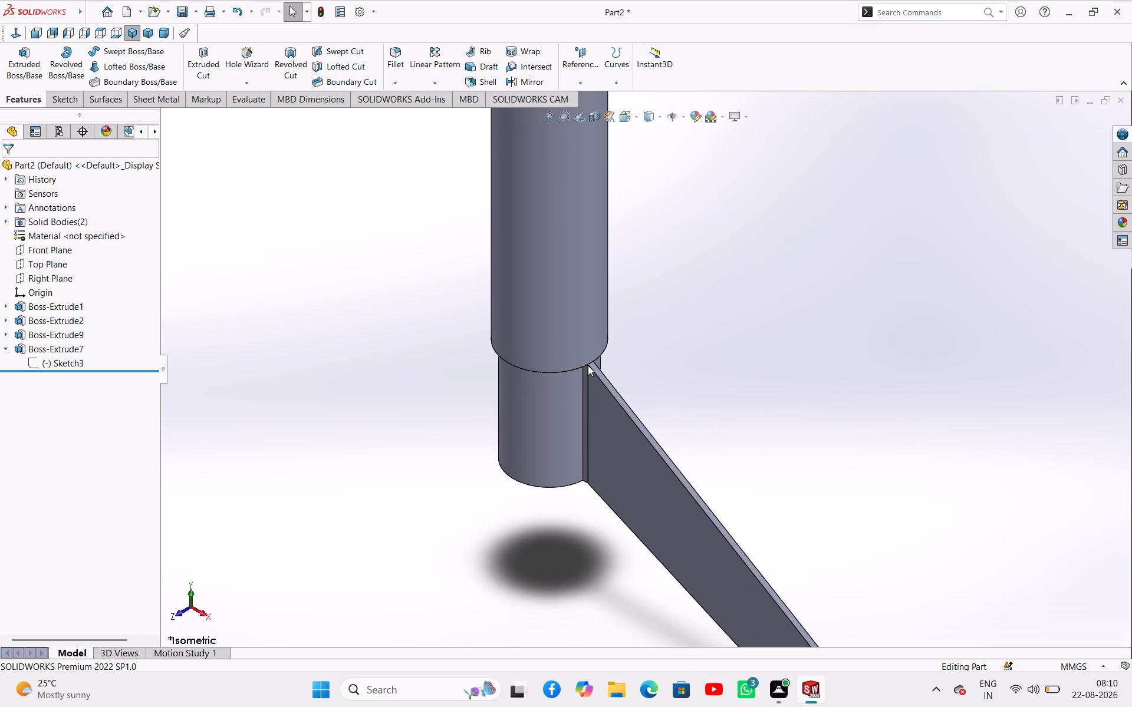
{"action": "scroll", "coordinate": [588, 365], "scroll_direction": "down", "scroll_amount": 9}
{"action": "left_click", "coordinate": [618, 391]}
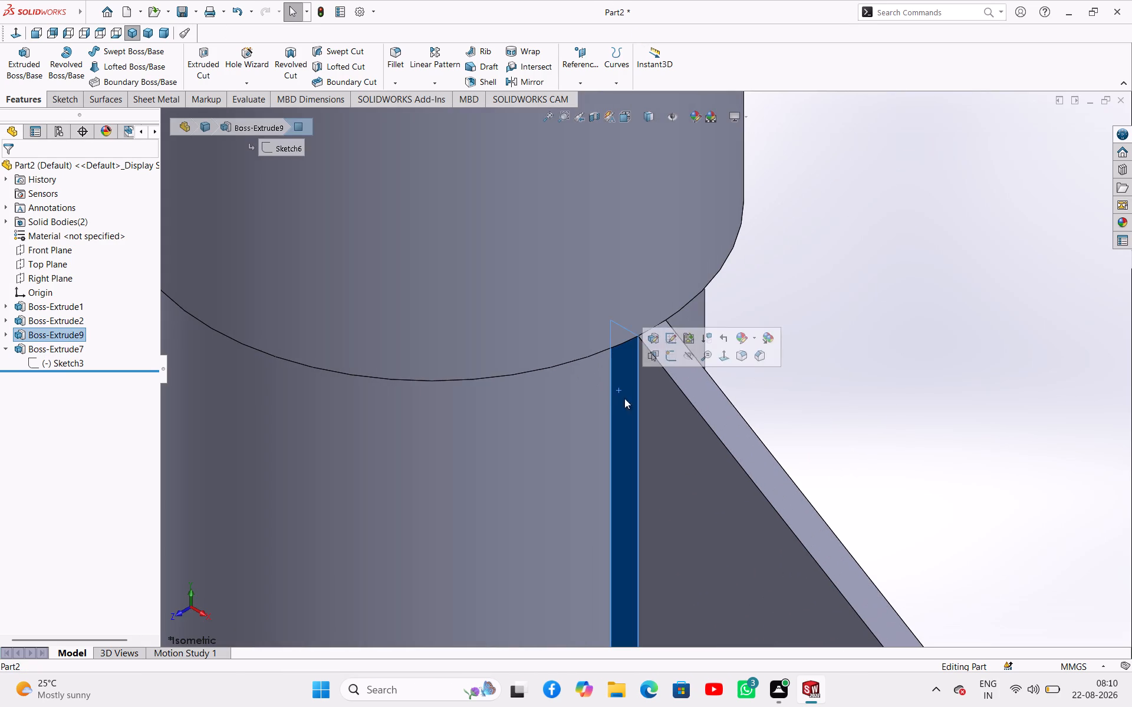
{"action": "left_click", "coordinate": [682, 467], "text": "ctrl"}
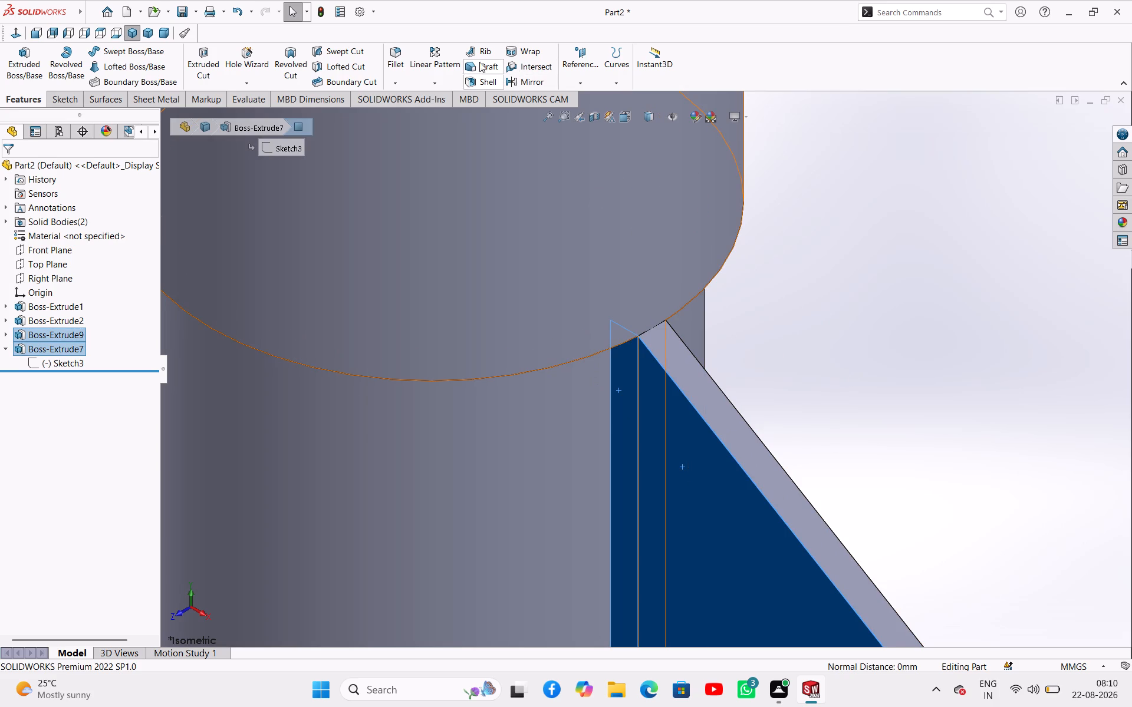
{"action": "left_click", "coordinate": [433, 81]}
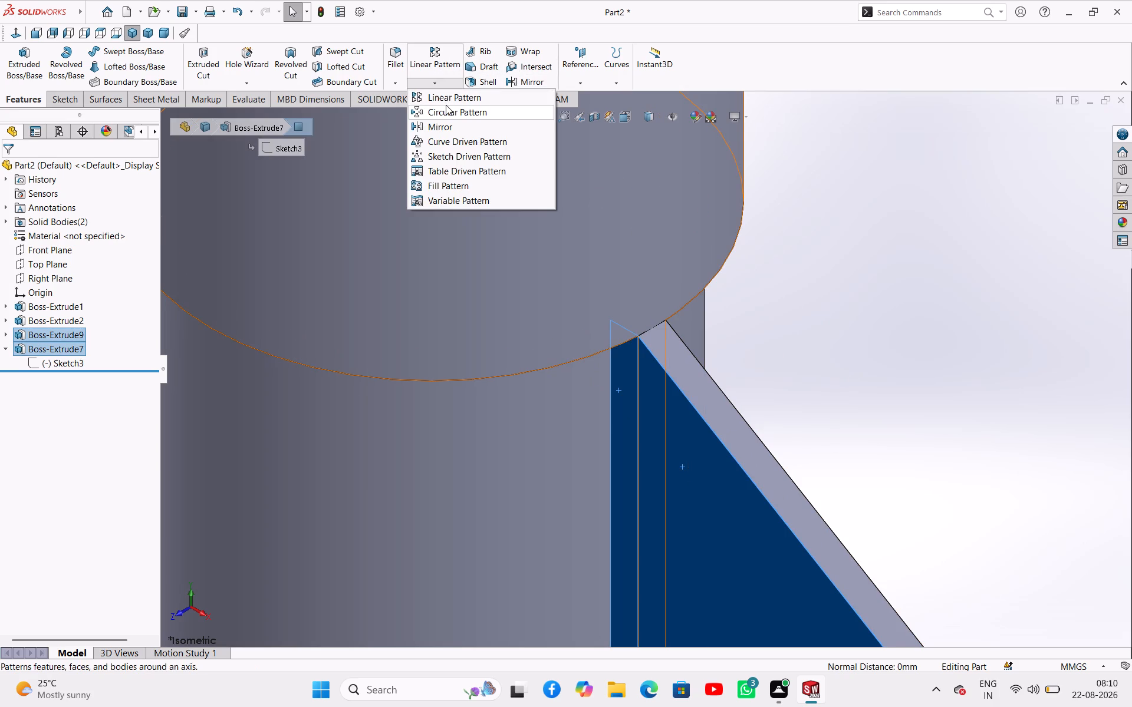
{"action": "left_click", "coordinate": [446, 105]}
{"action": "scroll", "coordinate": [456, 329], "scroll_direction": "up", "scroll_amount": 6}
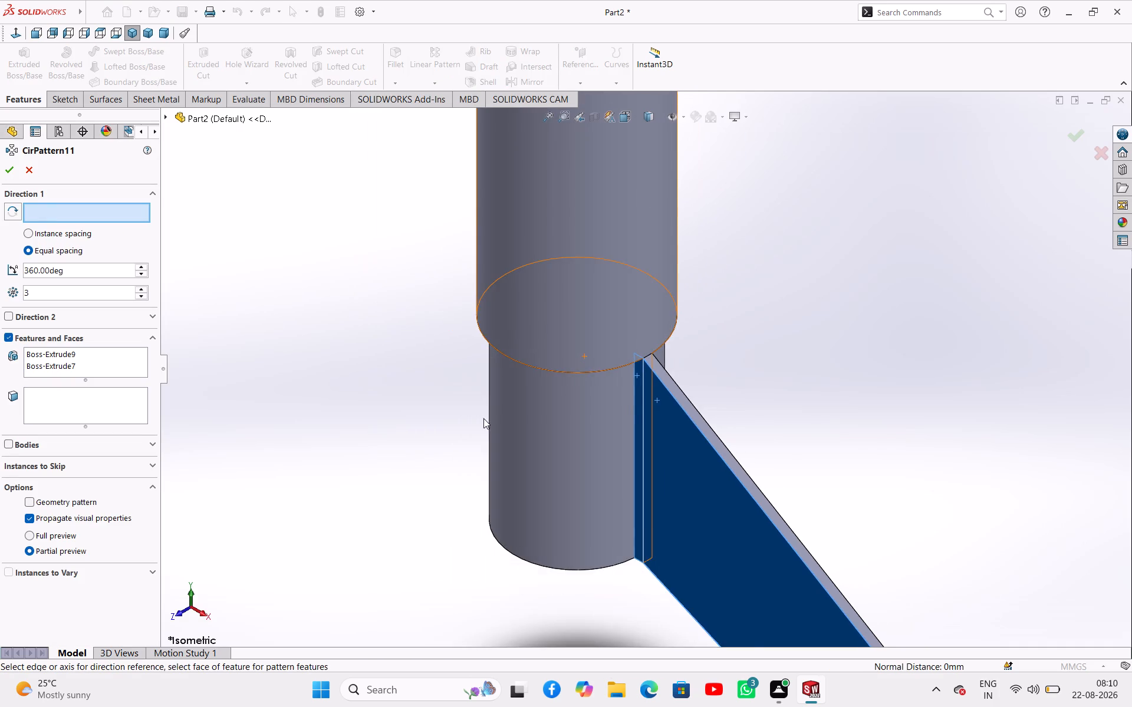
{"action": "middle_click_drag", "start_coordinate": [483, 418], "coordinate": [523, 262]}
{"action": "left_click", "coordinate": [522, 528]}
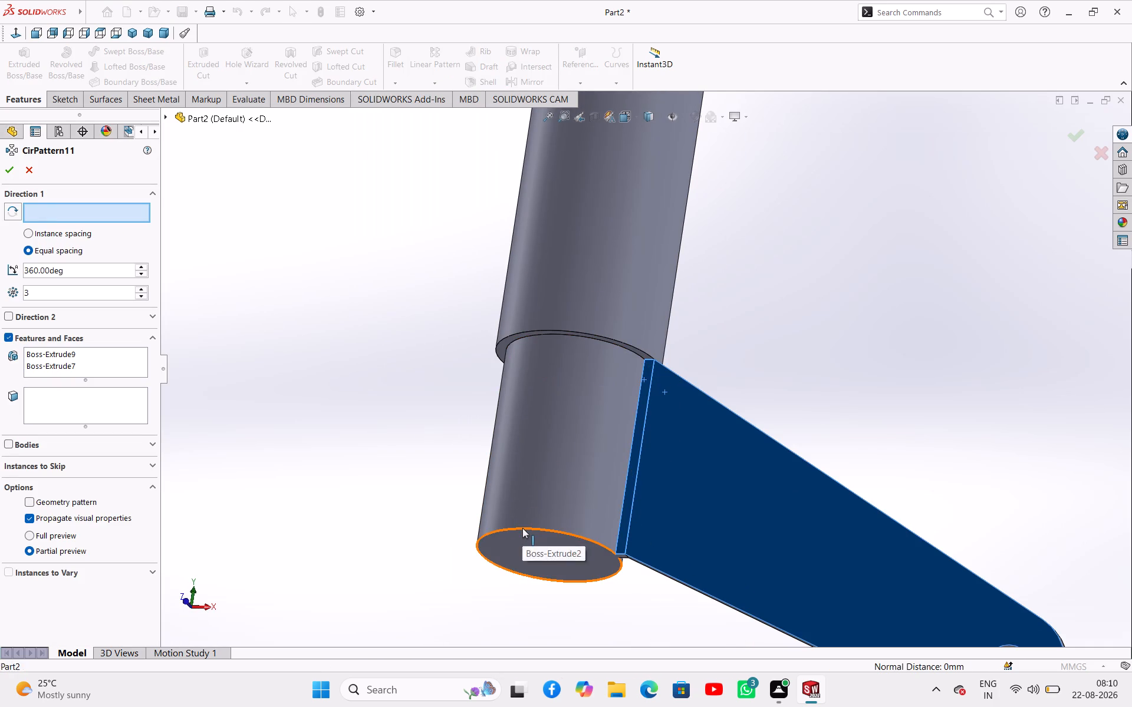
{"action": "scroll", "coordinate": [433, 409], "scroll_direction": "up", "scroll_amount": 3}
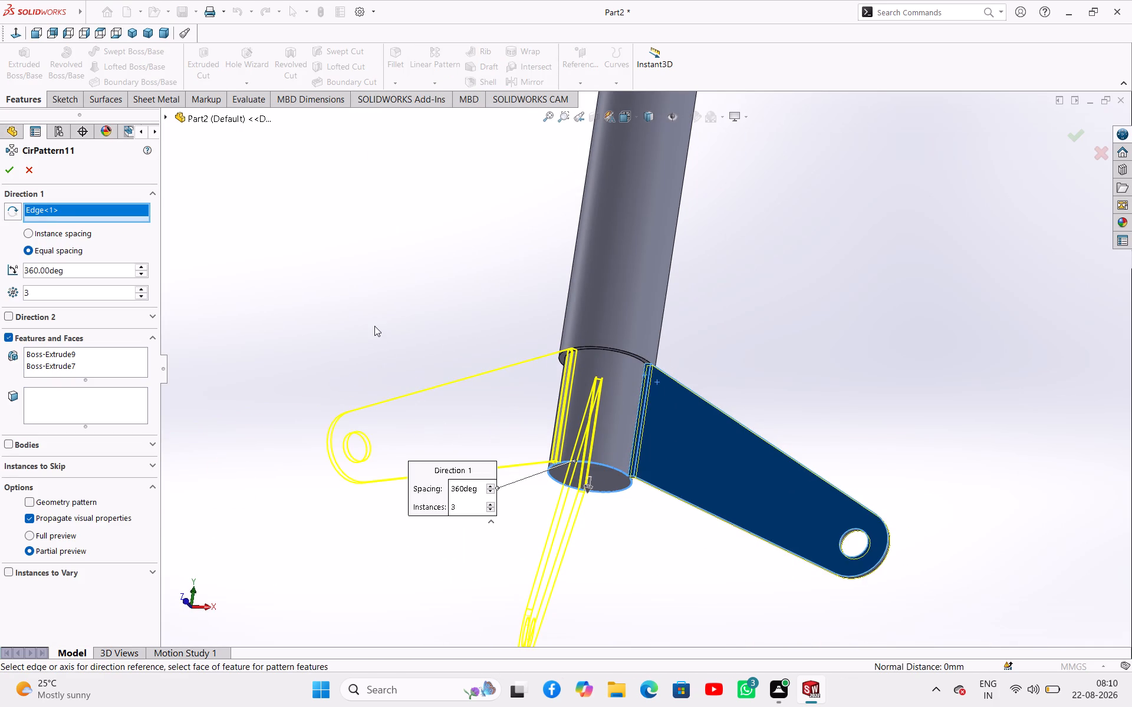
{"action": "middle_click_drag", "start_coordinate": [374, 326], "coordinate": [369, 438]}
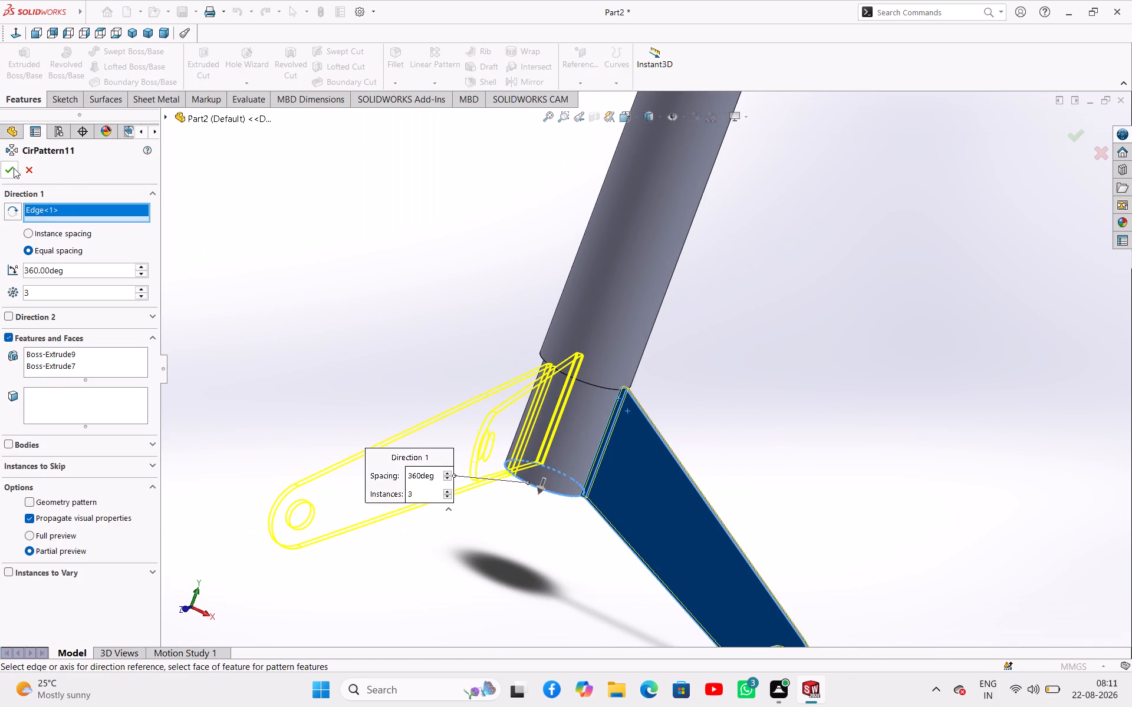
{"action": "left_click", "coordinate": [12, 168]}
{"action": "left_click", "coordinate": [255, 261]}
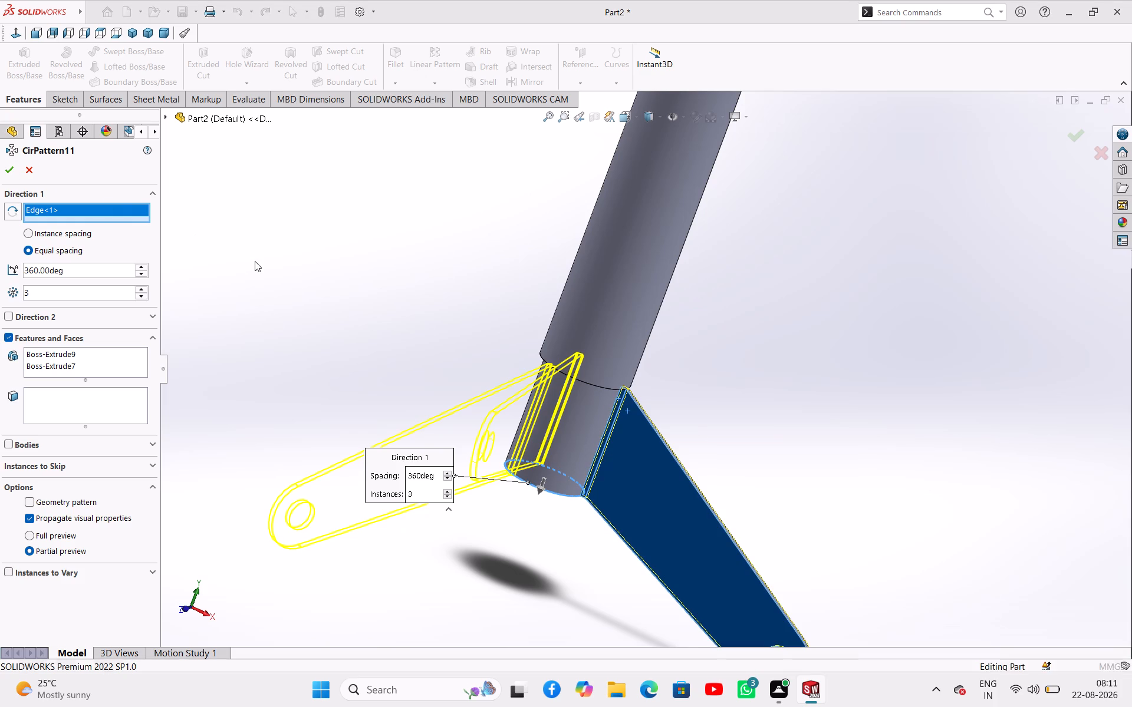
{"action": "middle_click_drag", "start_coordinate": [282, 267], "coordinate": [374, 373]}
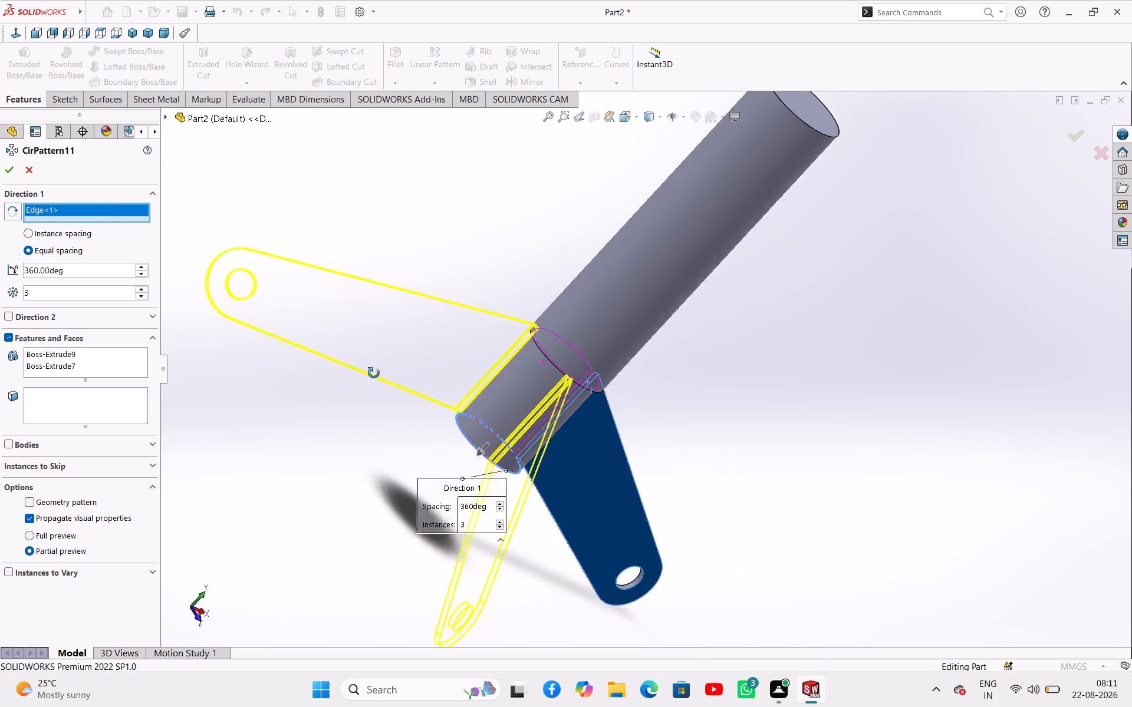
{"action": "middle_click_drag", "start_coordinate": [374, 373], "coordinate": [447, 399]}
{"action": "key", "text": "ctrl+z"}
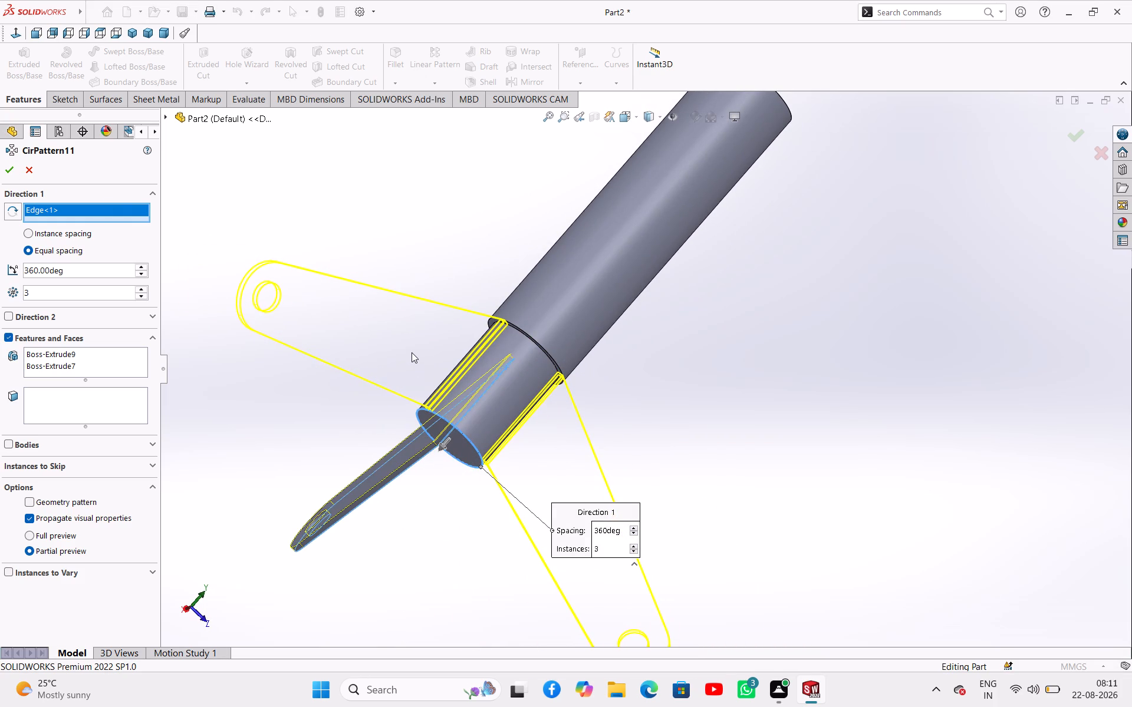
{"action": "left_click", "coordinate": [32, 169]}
Examine the joint where the arm's inner edge meets the filler boss, down to the reduced shaft's end.
{"action": "left_click", "coordinate": [472, 213]}
{"action": "middle_click_drag", "start_coordinate": [446, 237], "coordinate": [551, 366]}
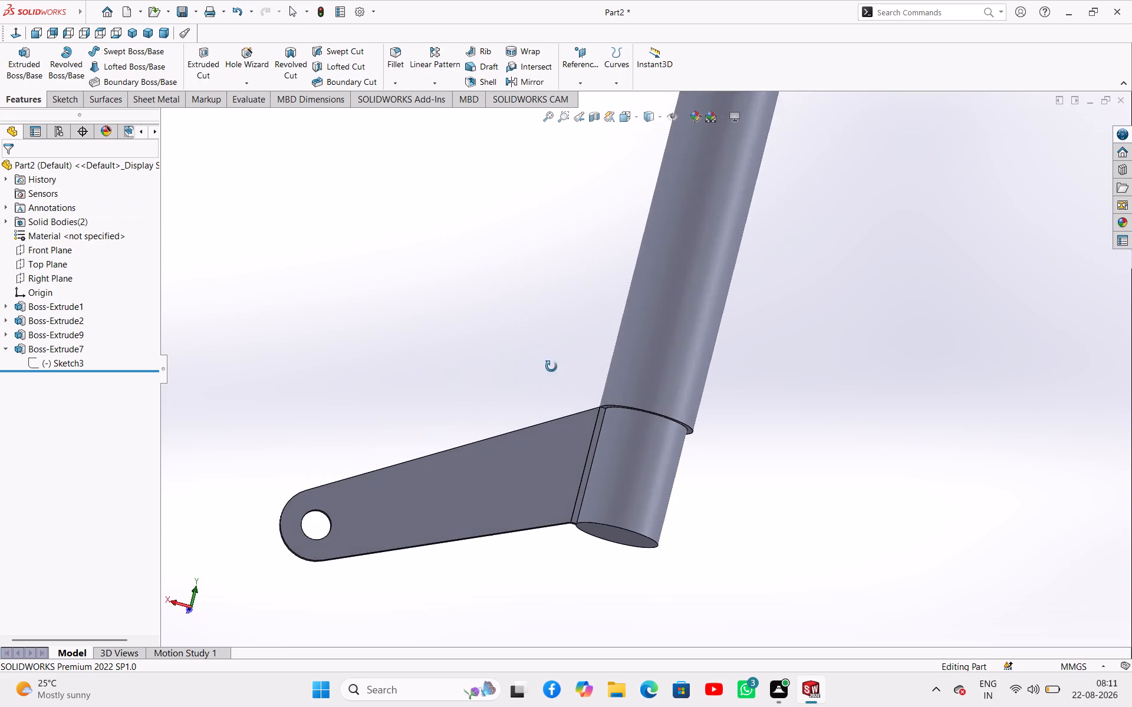
{"action": "middle_click_drag", "start_coordinate": [551, 366], "coordinate": [560, 385]}
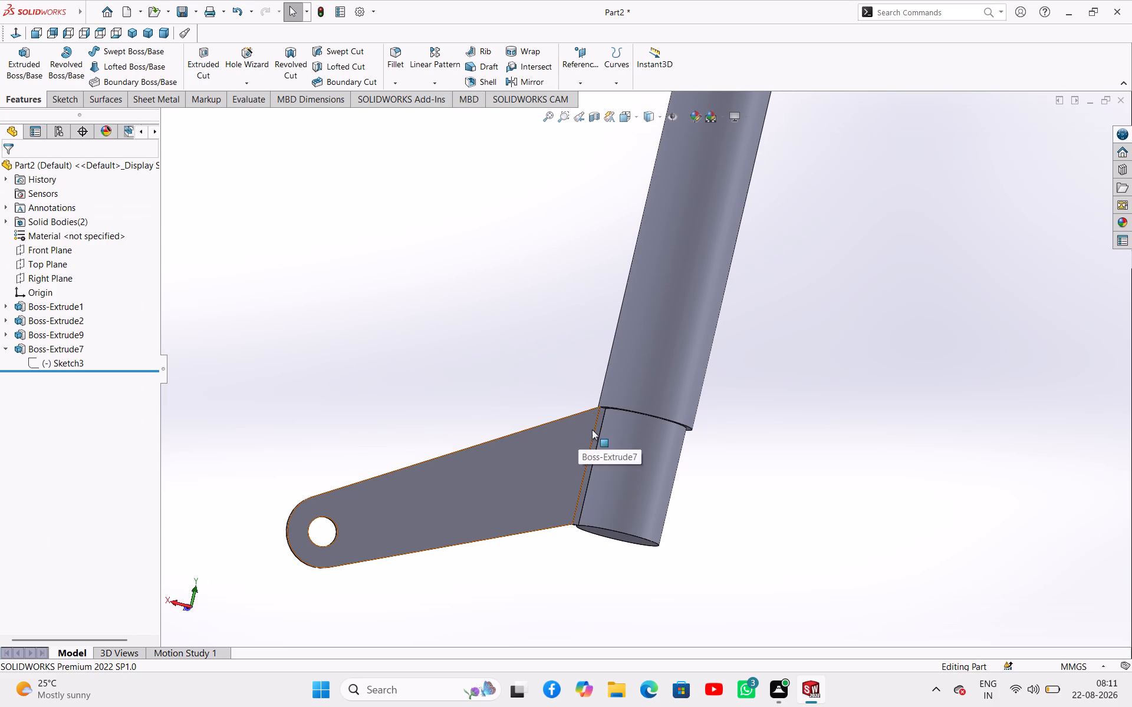
{"action": "scroll", "coordinate": [592, 429], "scroll_direction": "down", "scroll_amount": 8}
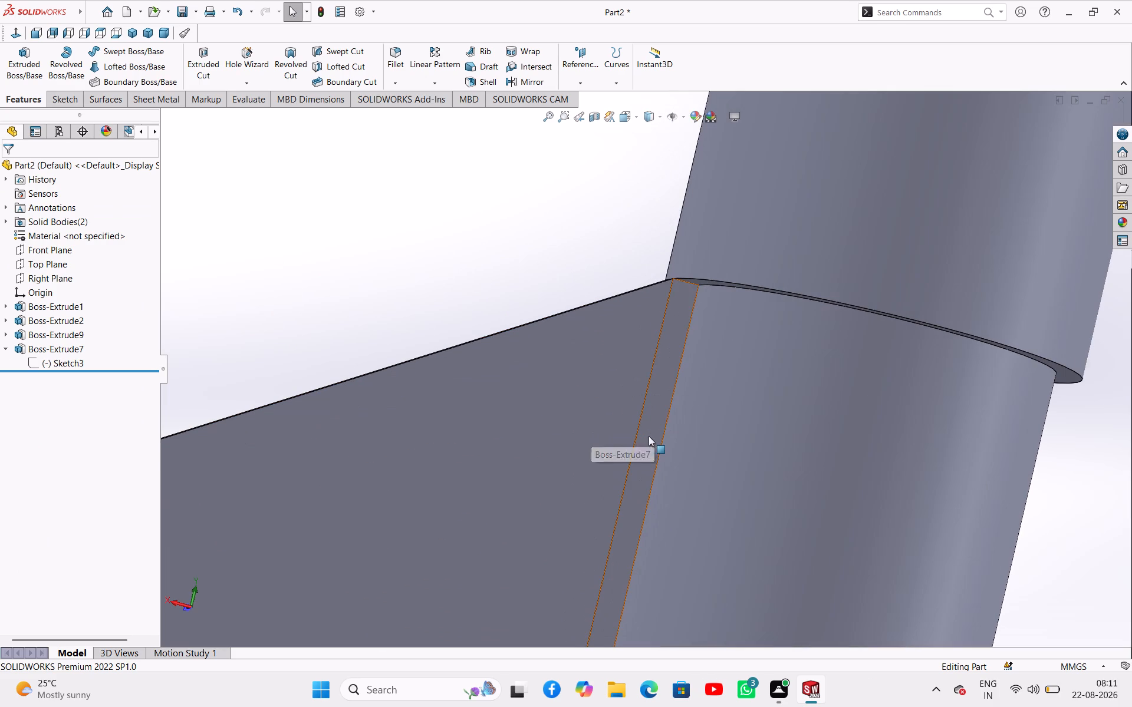
{"action": "left_click", "coordinate": [649, 436]}
{"action": "left_click", "coordinate": [610, 419], "text": "ctrl"}
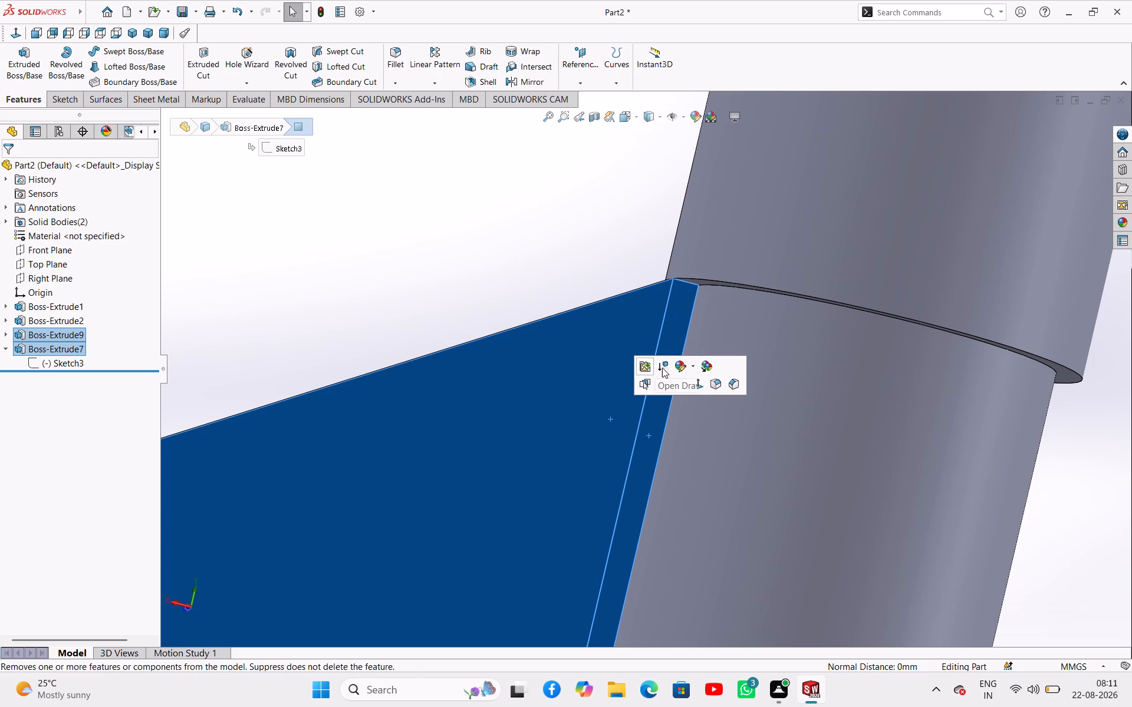
{"action": "left_click", "coordinate": [522, 282]}
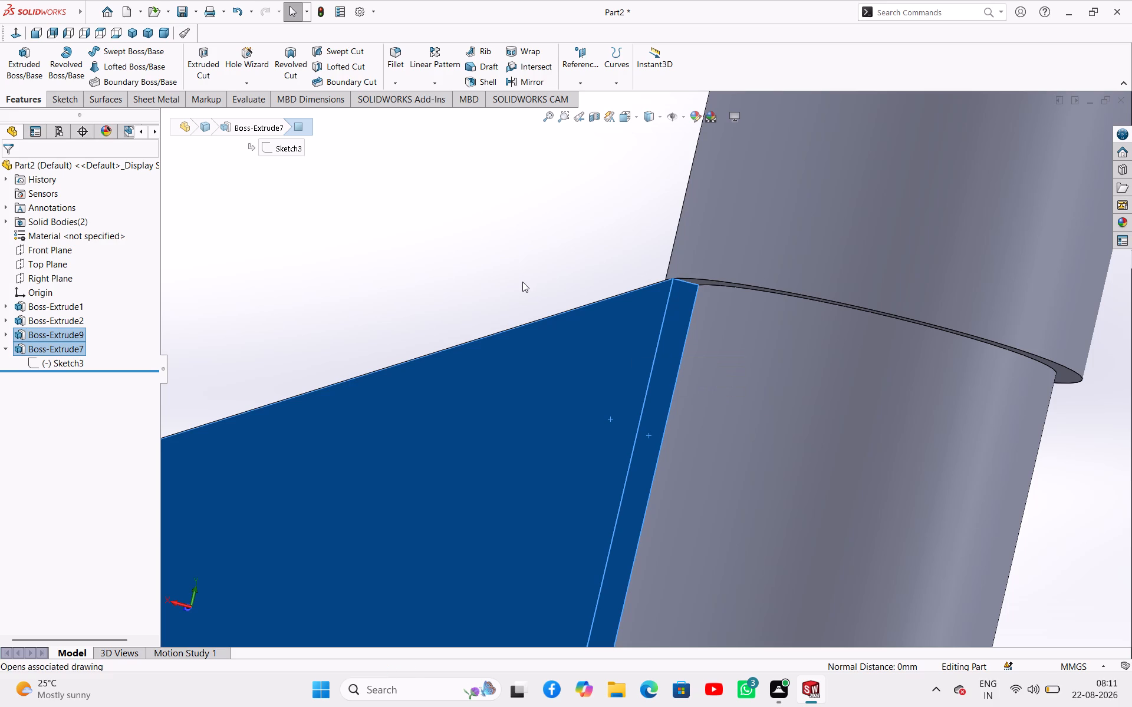
{"action": "scroll", "coordinate": [528, 322], "scroll_direction": "up", "scroll_amount": 3}
{"action": "scroll", "coordinate": [552, 363], "scroll_direction": "up", "scroll_amount": 2}
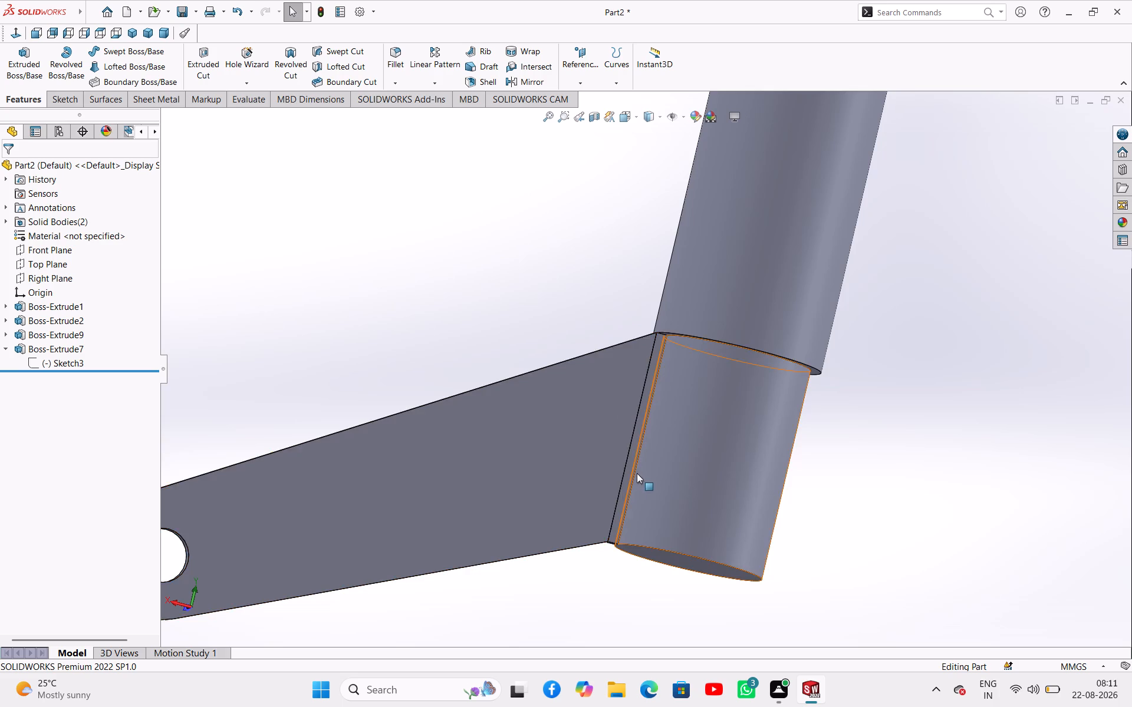
{"action": "scroll", "coordinate": [640, 483], "scroll_direction": "down", "scroll_amount": 4}
{"action": "scroll", "coordinate": [600, 537], "scroll_direction": "down", "scroll_amount": 7}
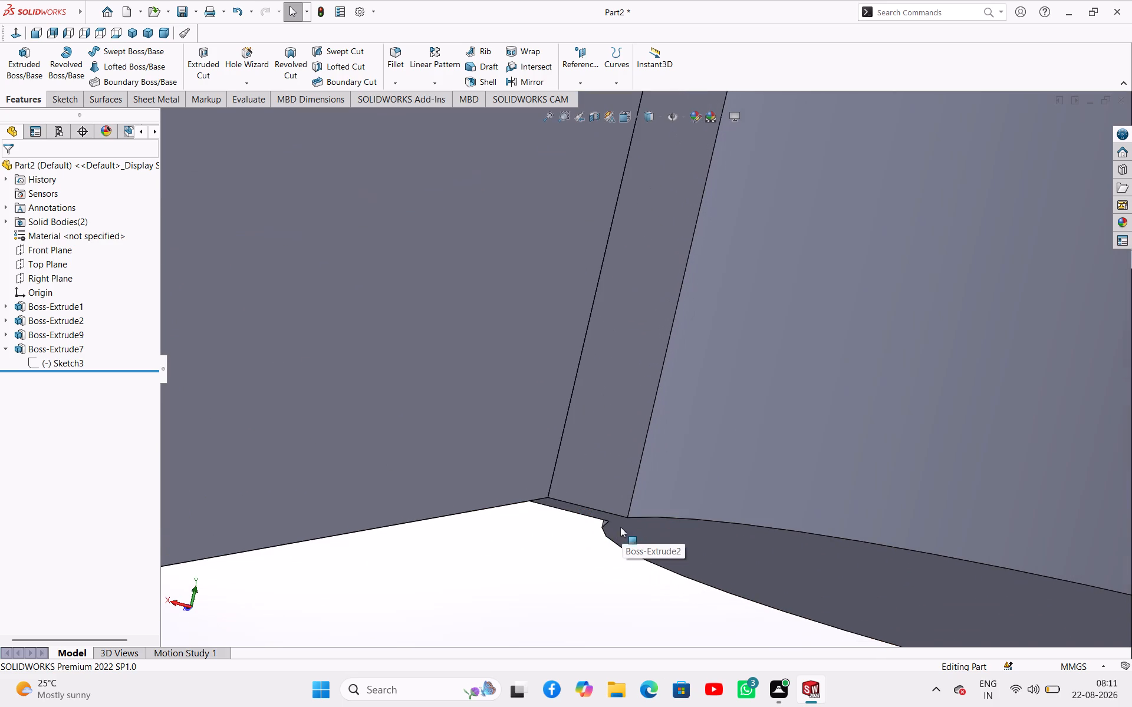
{"action": "scroll", "coordinate": [617, 522], "scroll_direction": "up", "scroll_amount": 7}
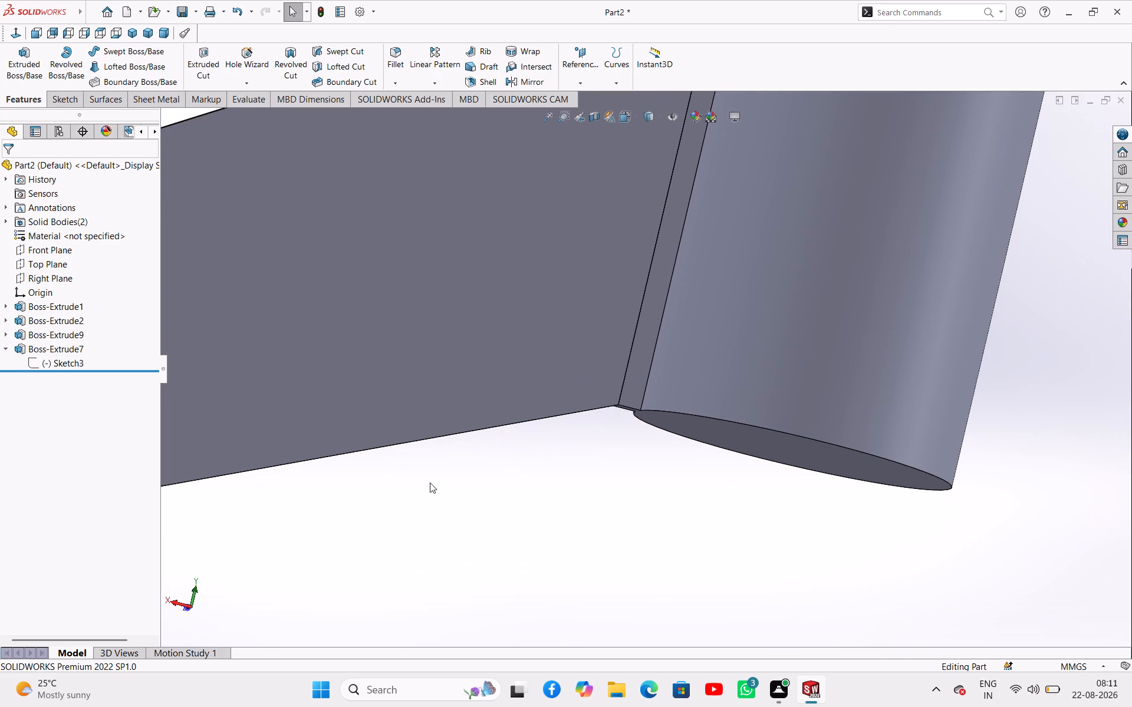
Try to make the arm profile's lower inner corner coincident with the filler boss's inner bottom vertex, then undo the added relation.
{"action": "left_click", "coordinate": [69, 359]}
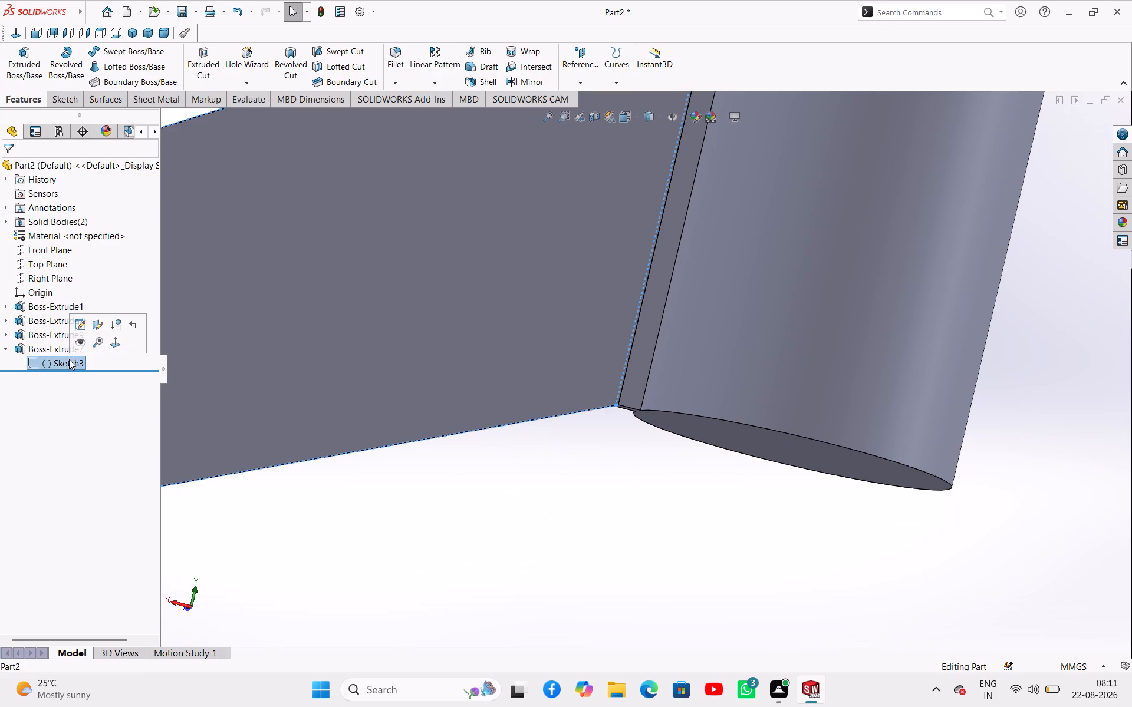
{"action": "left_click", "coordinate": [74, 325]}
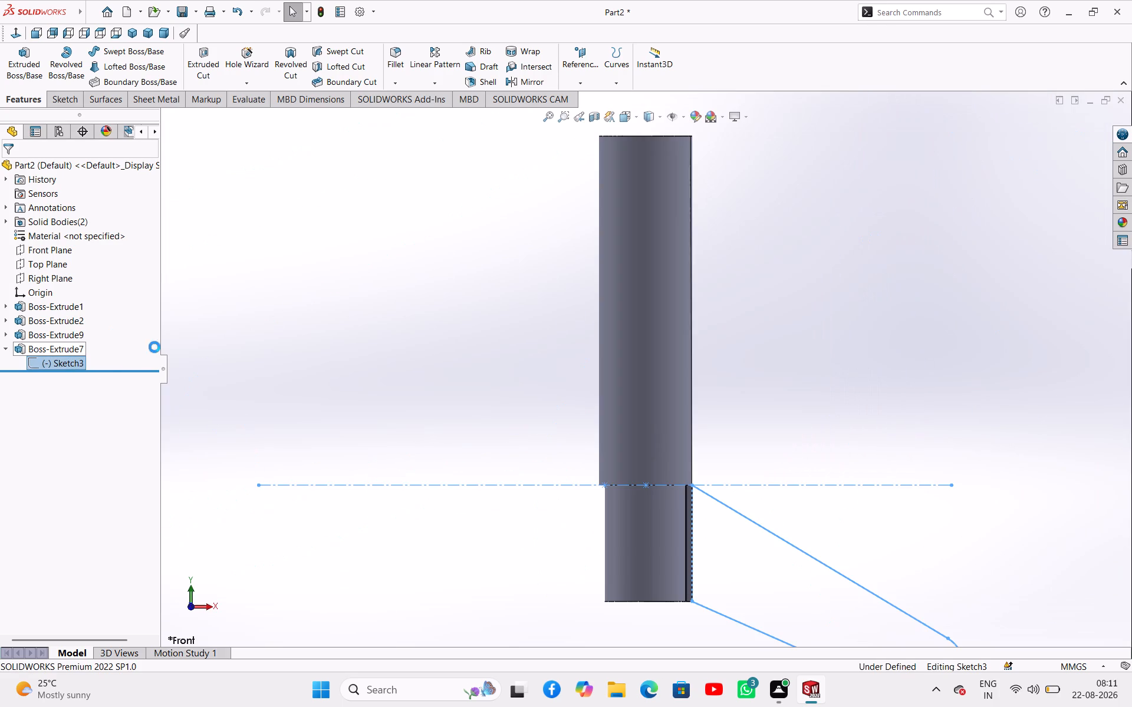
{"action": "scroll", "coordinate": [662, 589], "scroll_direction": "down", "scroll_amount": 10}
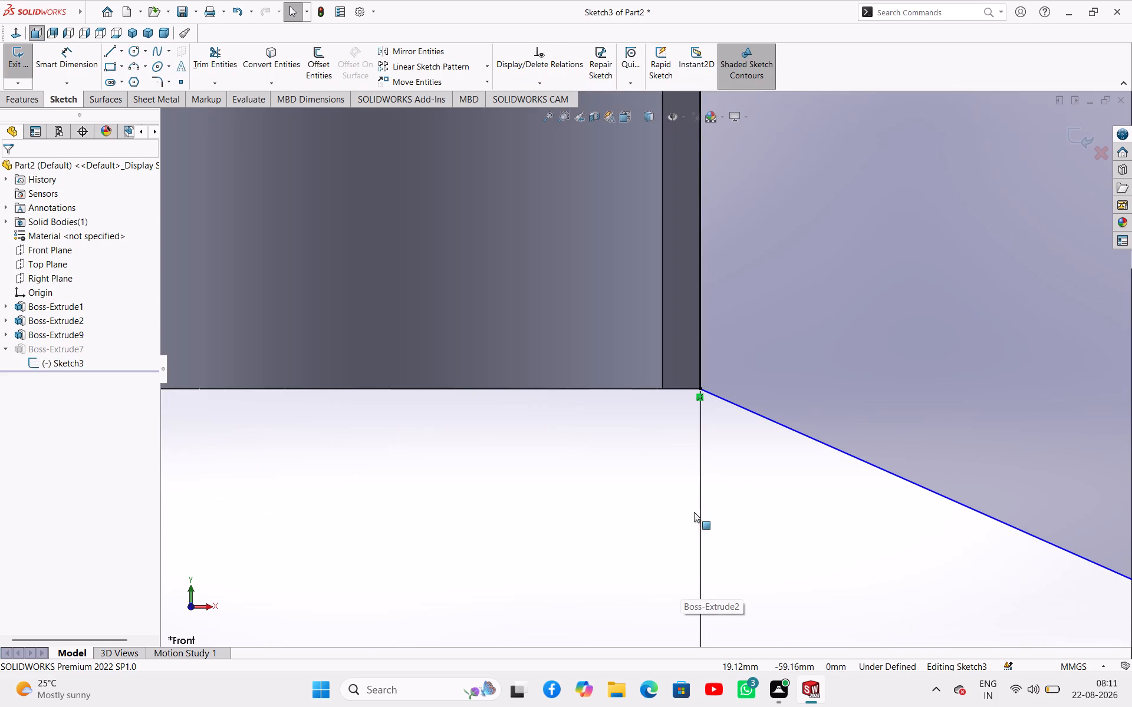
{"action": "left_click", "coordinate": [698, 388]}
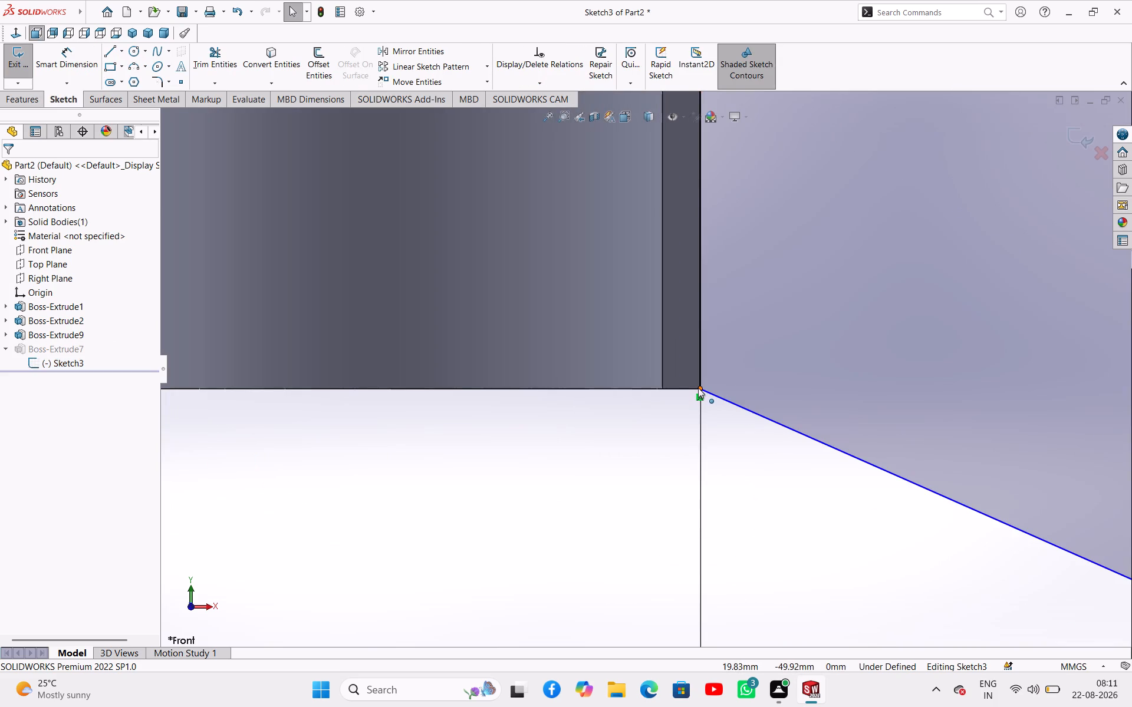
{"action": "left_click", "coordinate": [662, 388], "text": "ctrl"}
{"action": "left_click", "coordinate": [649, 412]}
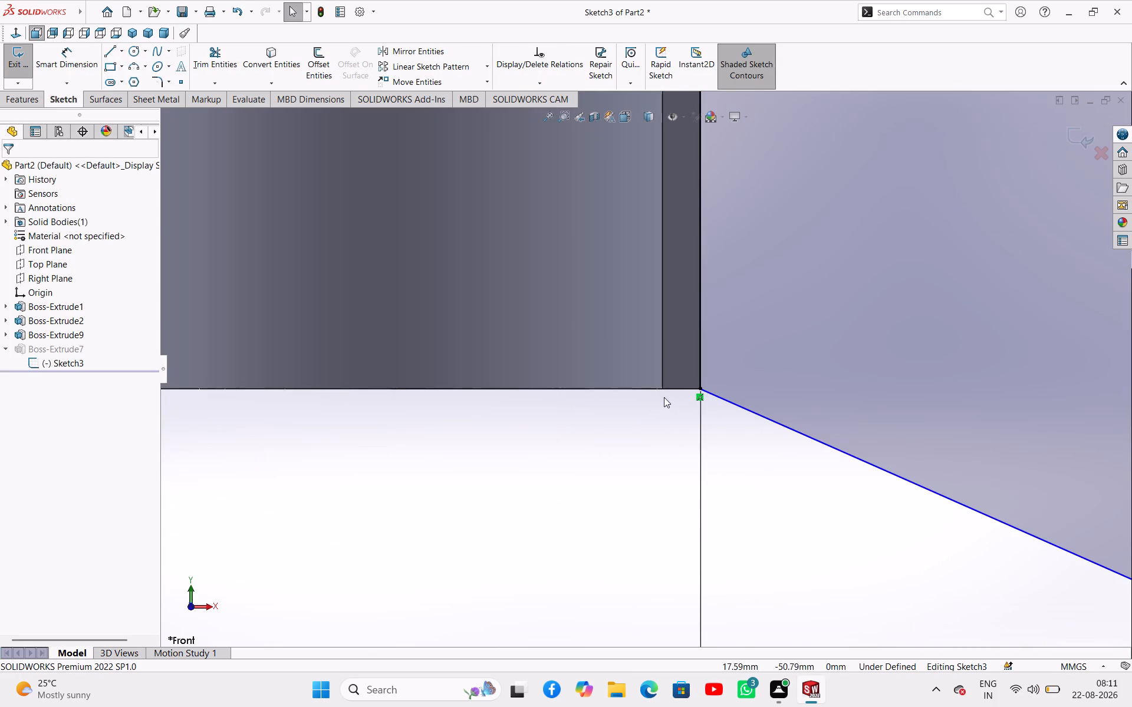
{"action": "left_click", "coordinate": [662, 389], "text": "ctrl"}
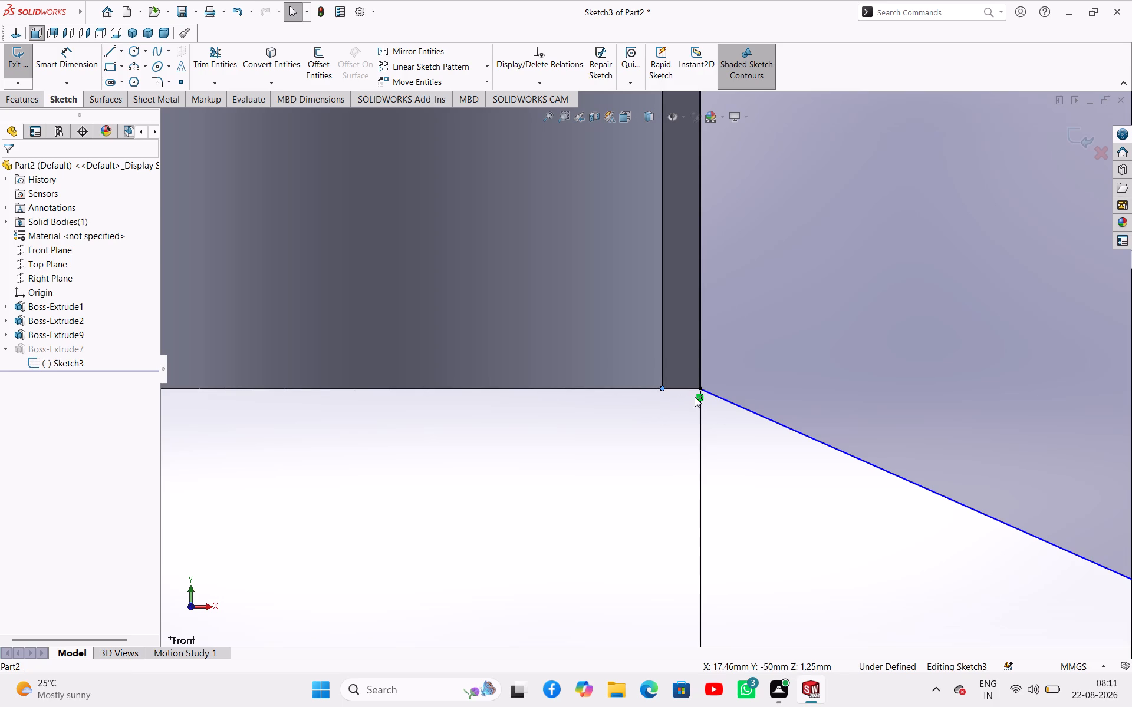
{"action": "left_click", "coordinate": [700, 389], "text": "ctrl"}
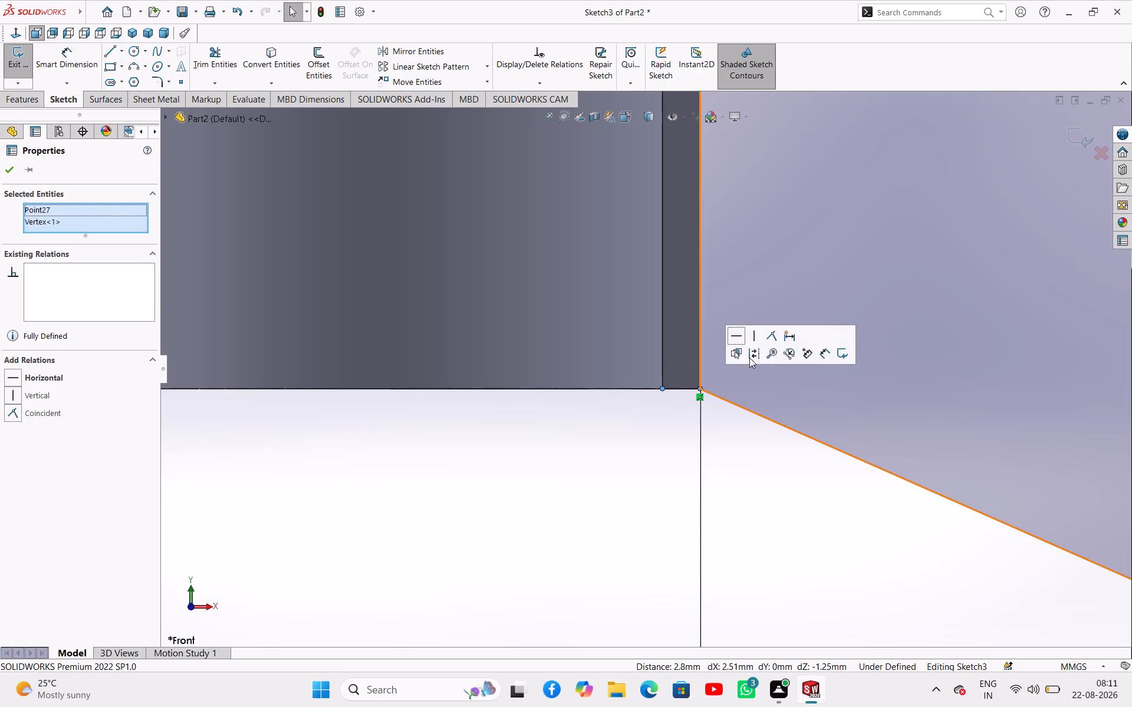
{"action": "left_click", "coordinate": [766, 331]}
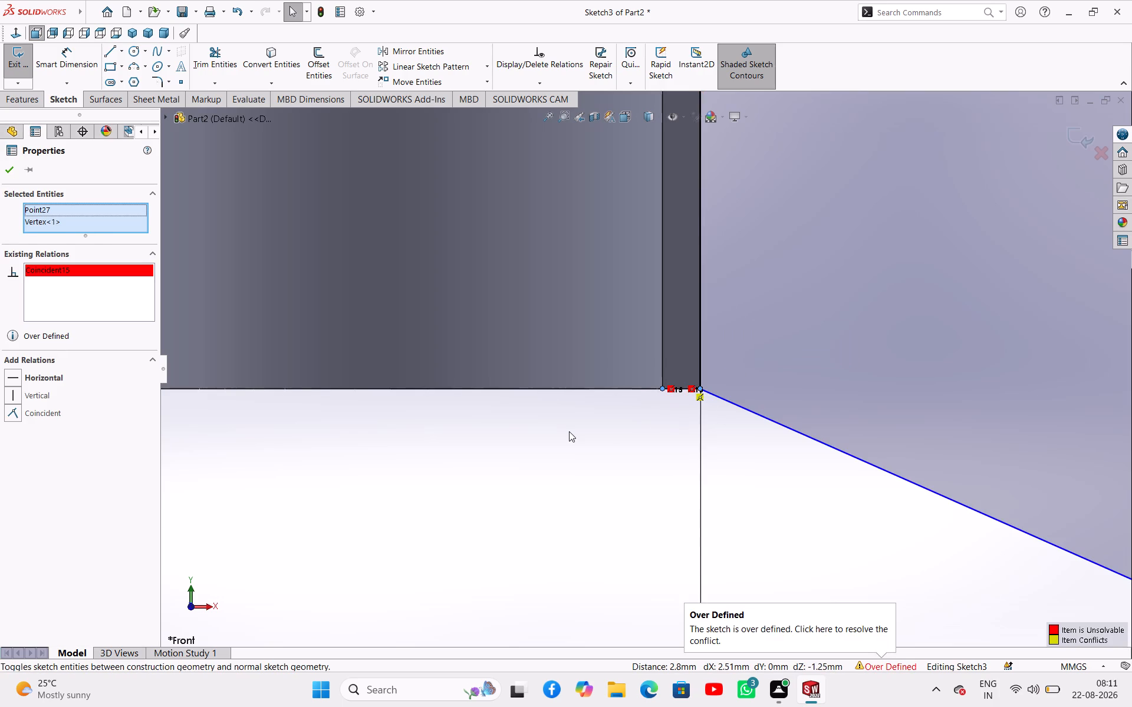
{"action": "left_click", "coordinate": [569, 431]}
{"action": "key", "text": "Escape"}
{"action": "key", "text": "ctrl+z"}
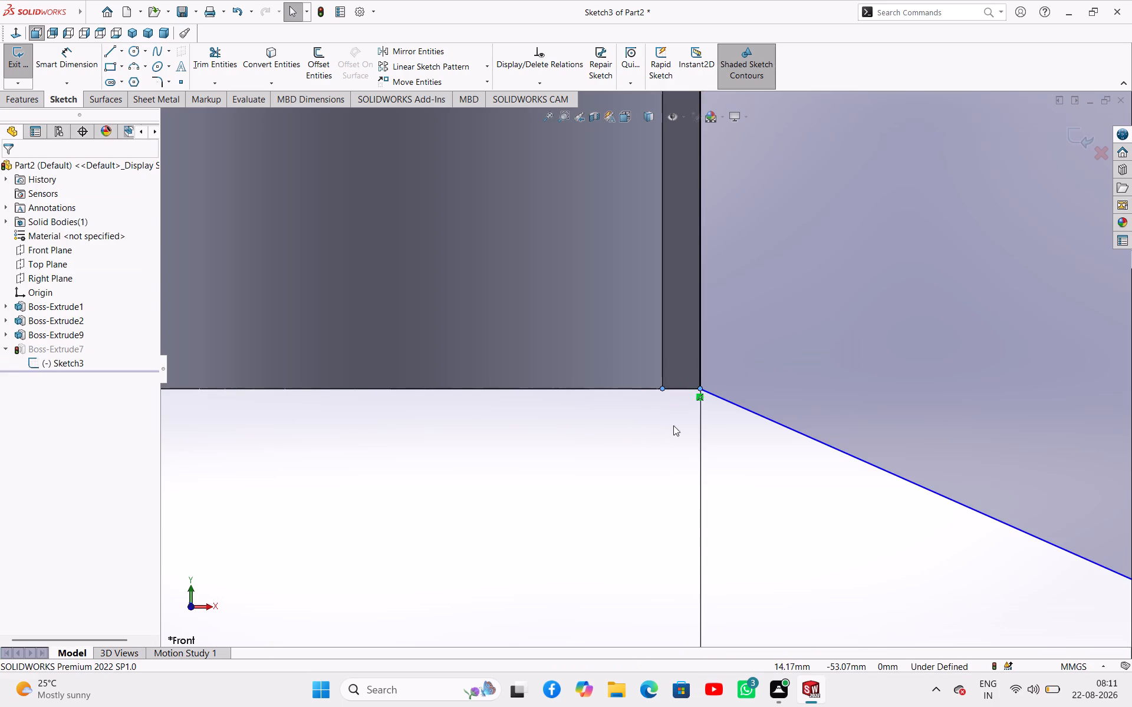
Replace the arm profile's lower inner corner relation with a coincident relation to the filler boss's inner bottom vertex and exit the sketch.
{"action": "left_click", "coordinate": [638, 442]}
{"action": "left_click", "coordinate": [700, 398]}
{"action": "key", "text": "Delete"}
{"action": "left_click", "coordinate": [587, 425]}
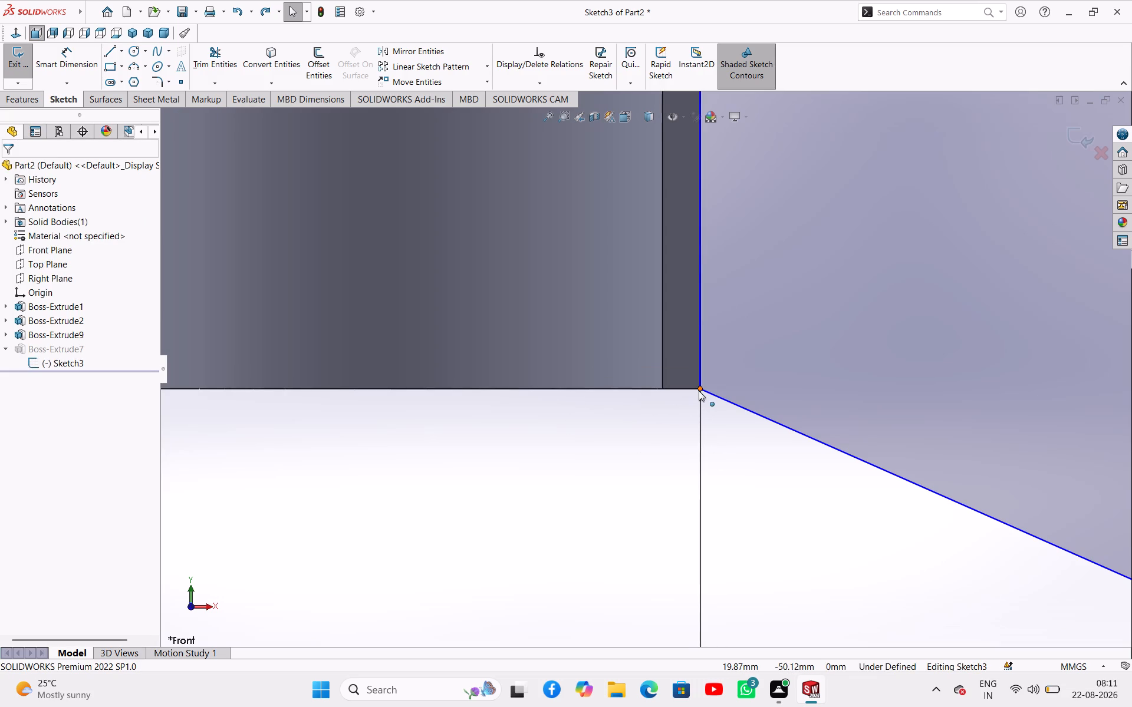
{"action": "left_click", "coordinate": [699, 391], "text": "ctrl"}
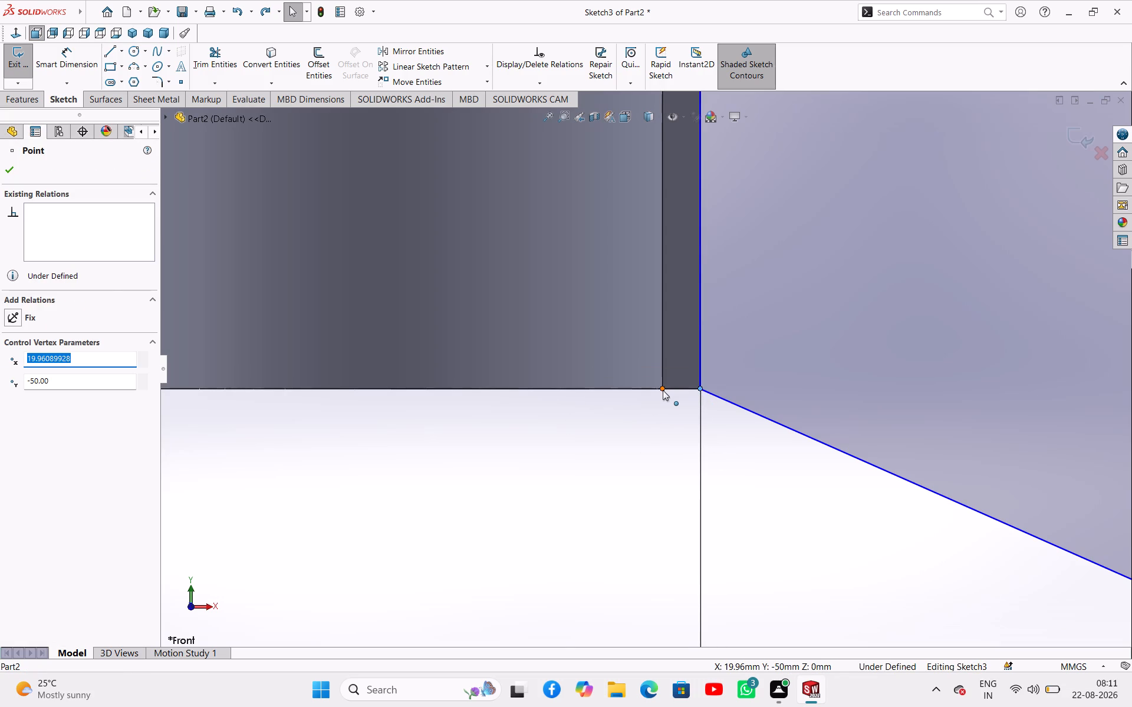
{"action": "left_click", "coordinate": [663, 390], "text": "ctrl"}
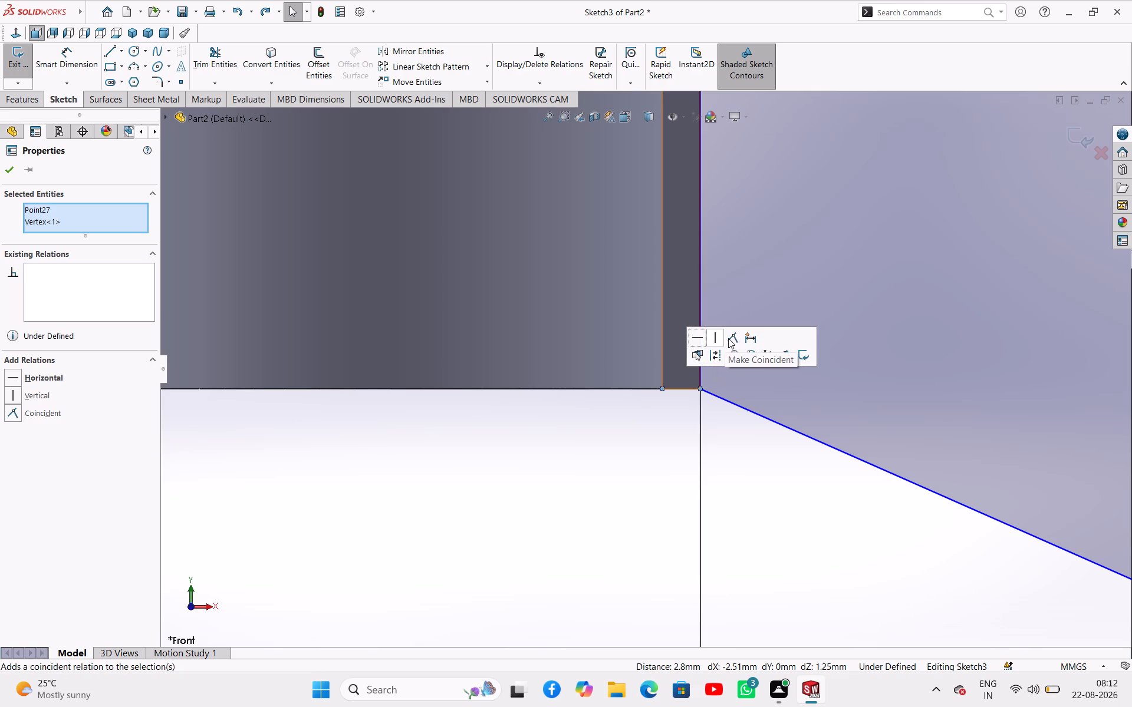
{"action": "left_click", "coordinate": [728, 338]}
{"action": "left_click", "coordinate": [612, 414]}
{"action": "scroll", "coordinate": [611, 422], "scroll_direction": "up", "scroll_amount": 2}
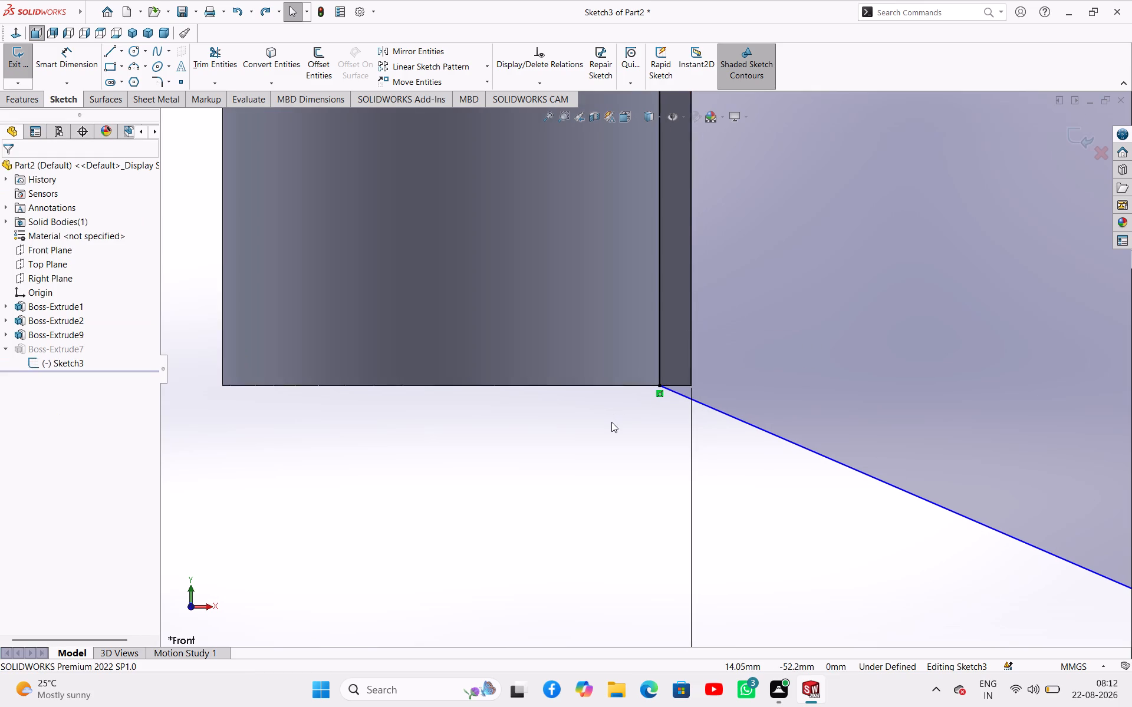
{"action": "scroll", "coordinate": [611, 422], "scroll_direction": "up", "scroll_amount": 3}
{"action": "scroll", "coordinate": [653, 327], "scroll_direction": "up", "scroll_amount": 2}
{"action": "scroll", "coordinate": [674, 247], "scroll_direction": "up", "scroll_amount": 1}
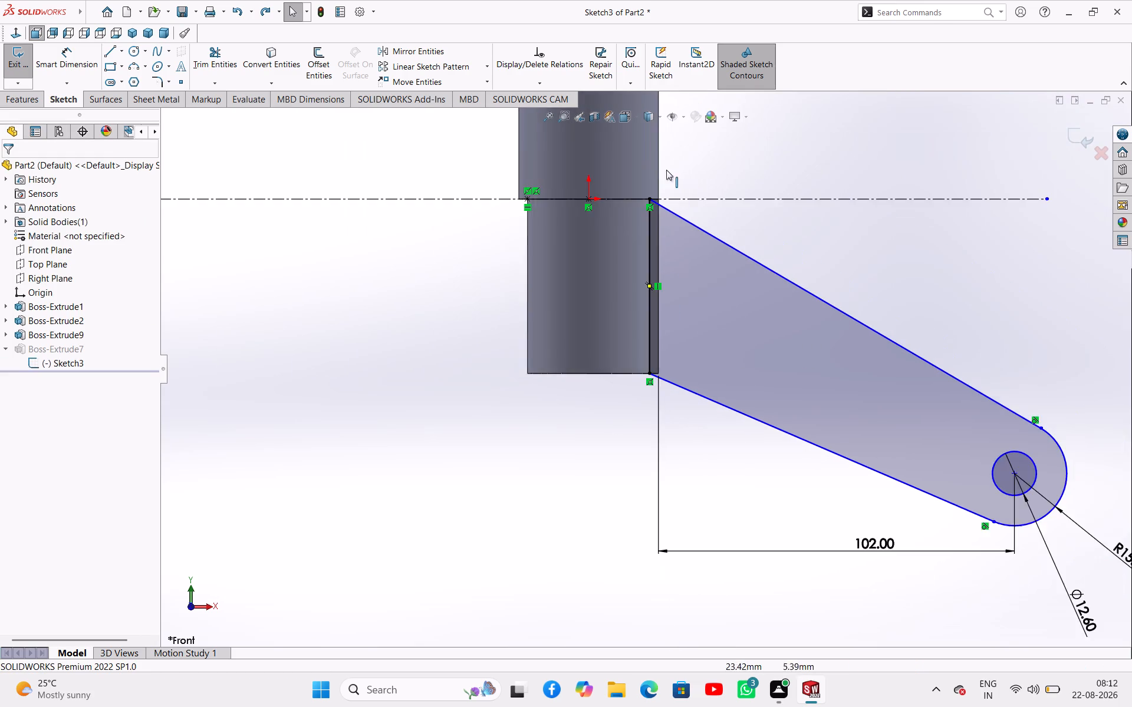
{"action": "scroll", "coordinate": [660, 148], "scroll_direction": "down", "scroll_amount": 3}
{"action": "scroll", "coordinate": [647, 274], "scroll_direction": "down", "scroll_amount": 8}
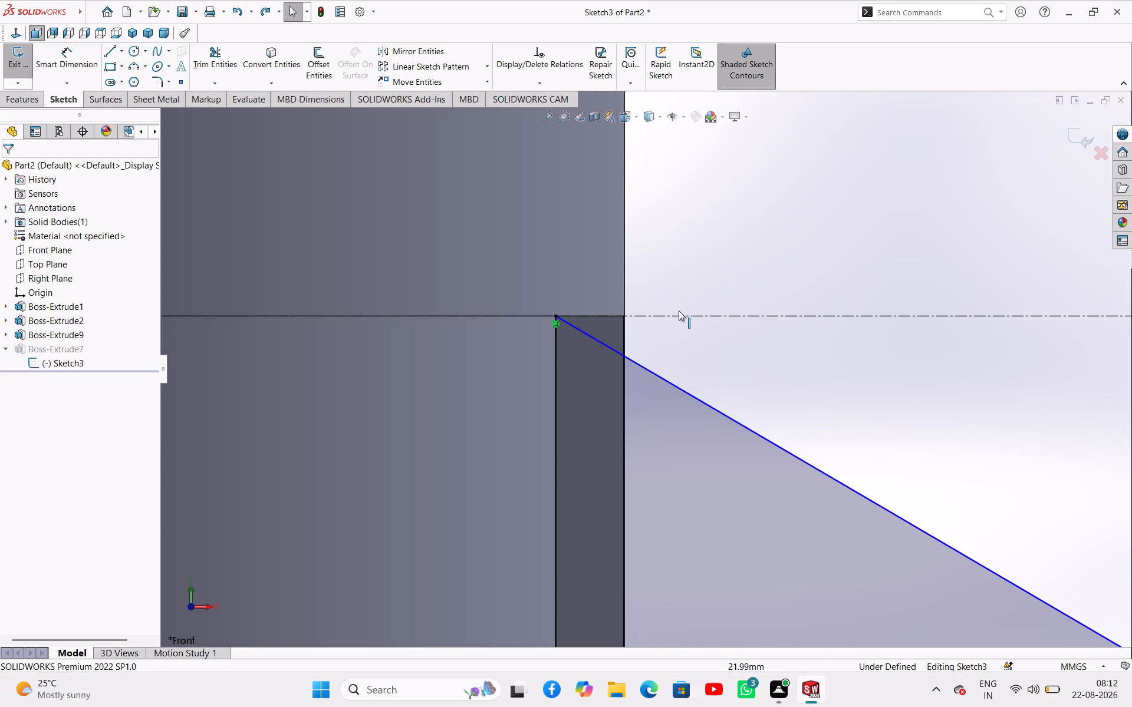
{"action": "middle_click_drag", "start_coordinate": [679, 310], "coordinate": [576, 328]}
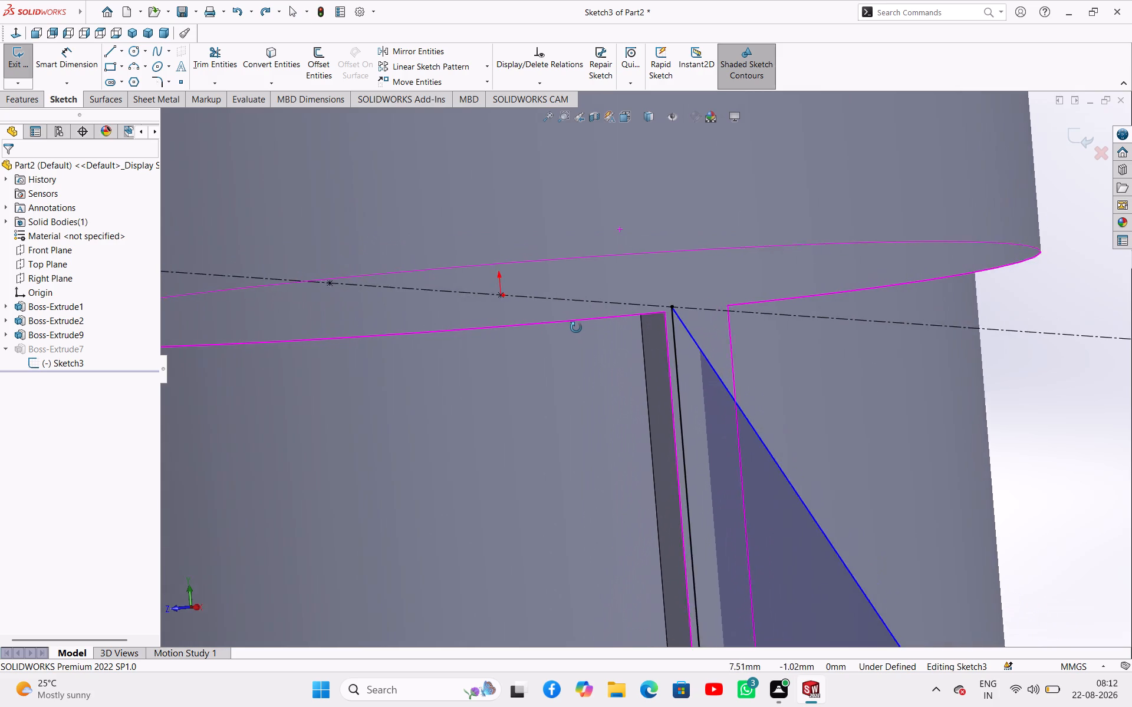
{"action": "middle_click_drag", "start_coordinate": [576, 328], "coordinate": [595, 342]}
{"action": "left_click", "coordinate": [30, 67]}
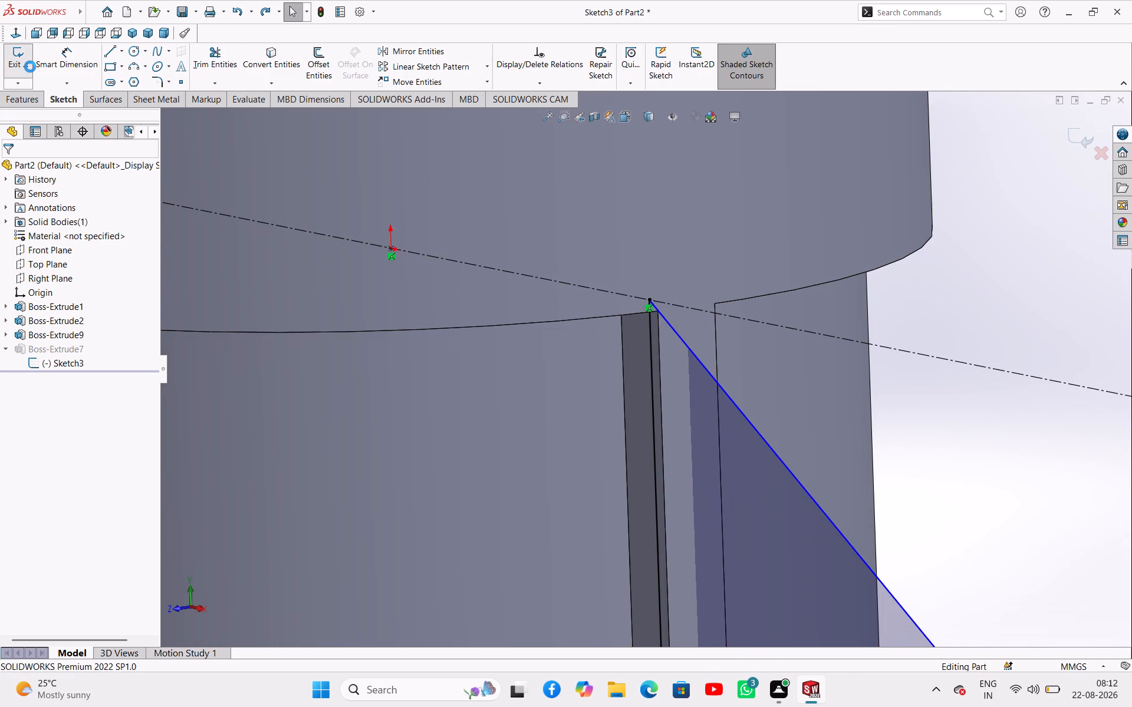
Examine the joint between the arm, the filler boss and the reduced shaft at both its shoulder and free end.
{"action": "scroll", "coordinate": [636, 415], "scroll_direction": "up", "scroll_amount": 3}
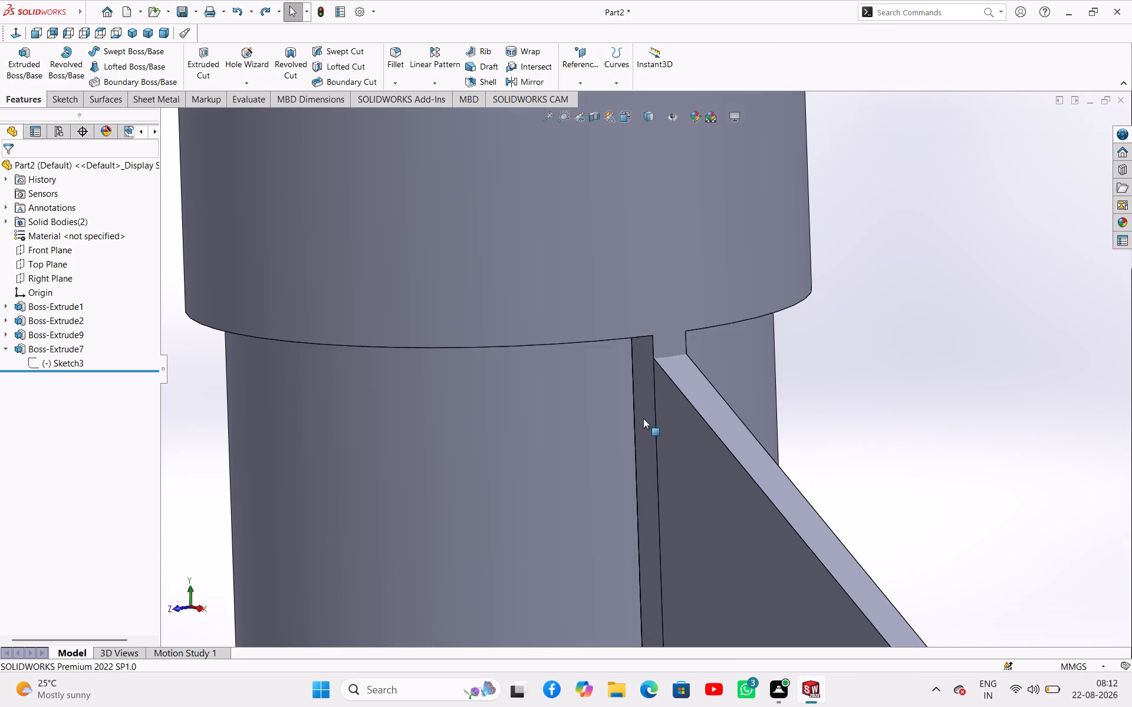
{"action": "scroll", "coordinate": [643, 418], "scroll_direction": "up", "scroll_amount": 5}
{"action": "middle_click_drag", "start_coordinate": [651, 506], "coordinate": [665, 326]}
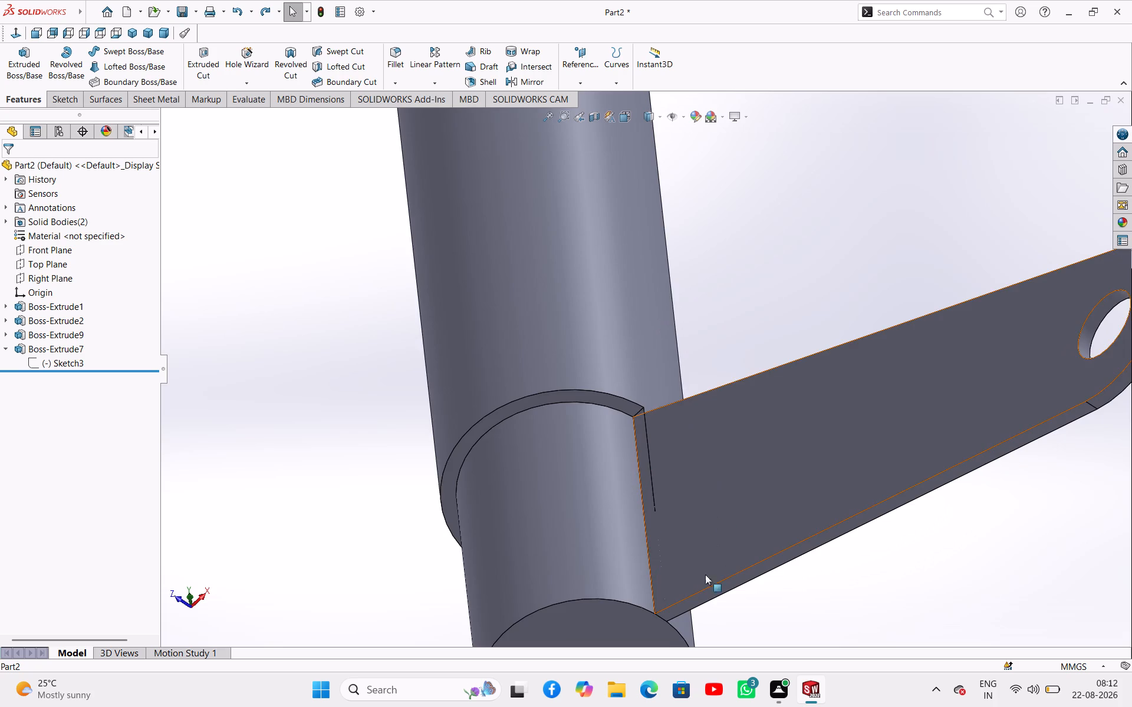
{"action": "scroll", "coordinate": [692, 592], "scroll_direction": "down", "scroll_amount": 2}
{"action": "middle_click_drag", "start_coordinate": [712, 528], "coordinate": [764, 587]}
{"action": "scroll", "coordinate": [771, 588], "scroll_direction": "up", "scroll_amount": 6}
{"action": "middle_click_drag", "start_coordinate": [760, 203], "coordinate": [760, 238]}
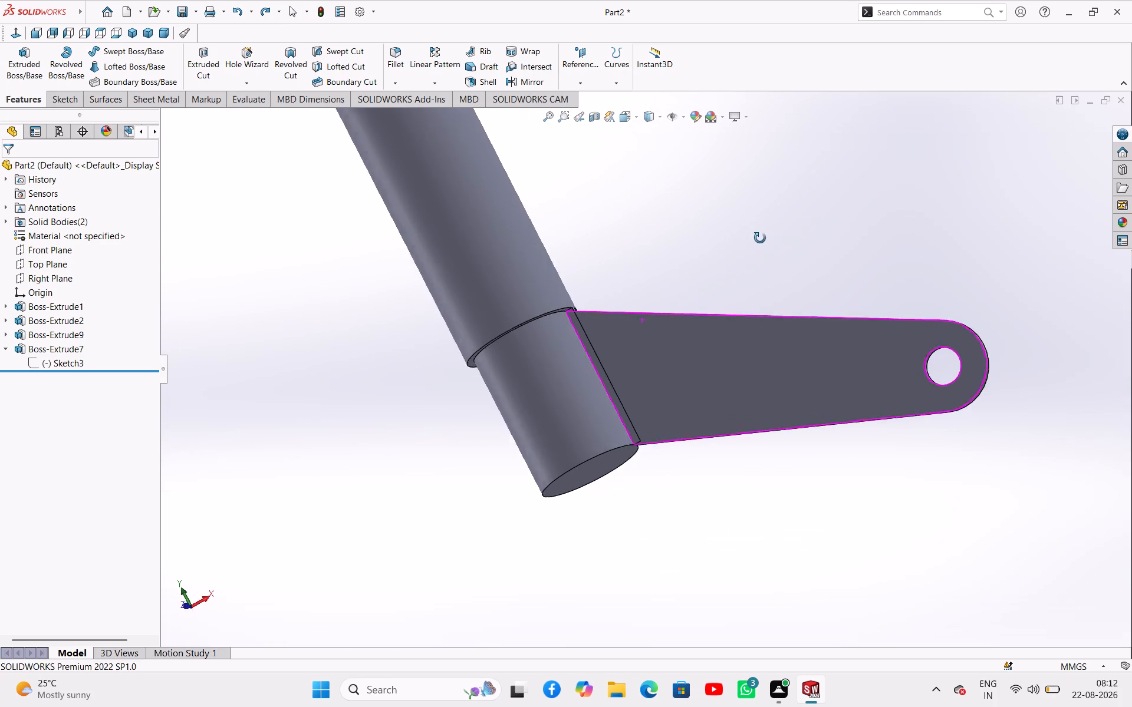
{"action": "middle_click_drag", "start_coordinate": [760, 238], "coordinate": [772, 331]}
{"action": "scroll", "coordinate": [581, 269], "scroll_direction": "down", "scroll_amount": 3}
{"action": "scroll", "coordinate": [600, 358], "scroll_direction": "down", "scroll_amount": 2}
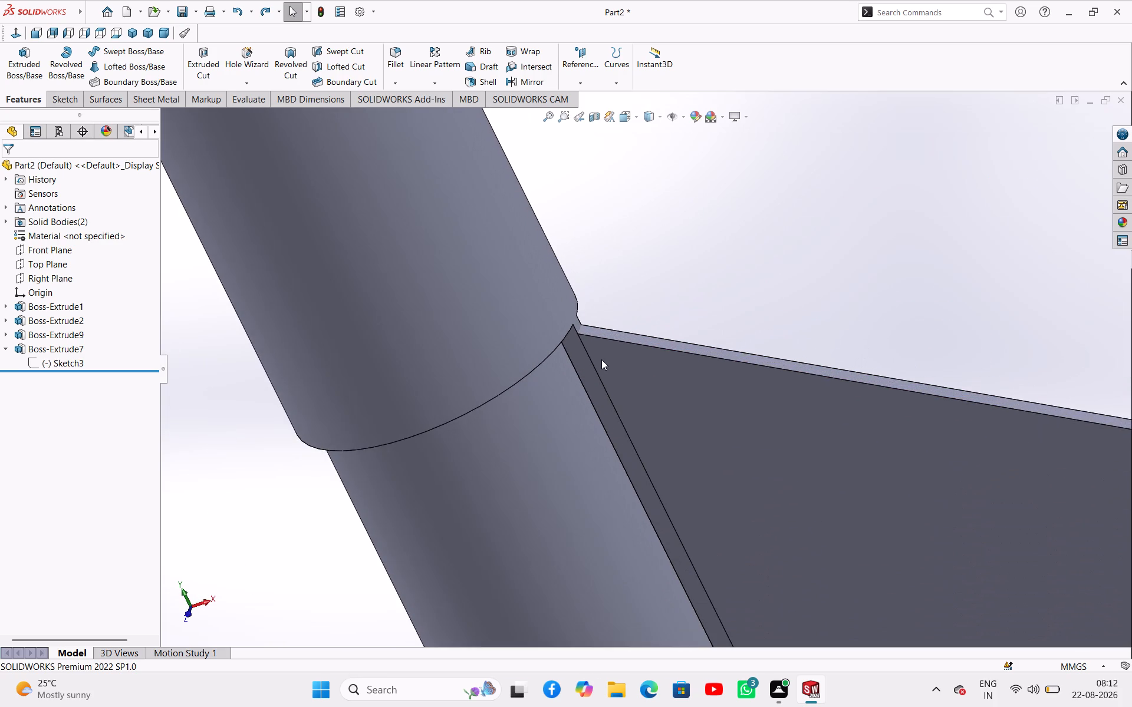
{"action": "scroll", "coordinate": [601, 358], "scroll_direction": "down", "scroll_amount": 2}
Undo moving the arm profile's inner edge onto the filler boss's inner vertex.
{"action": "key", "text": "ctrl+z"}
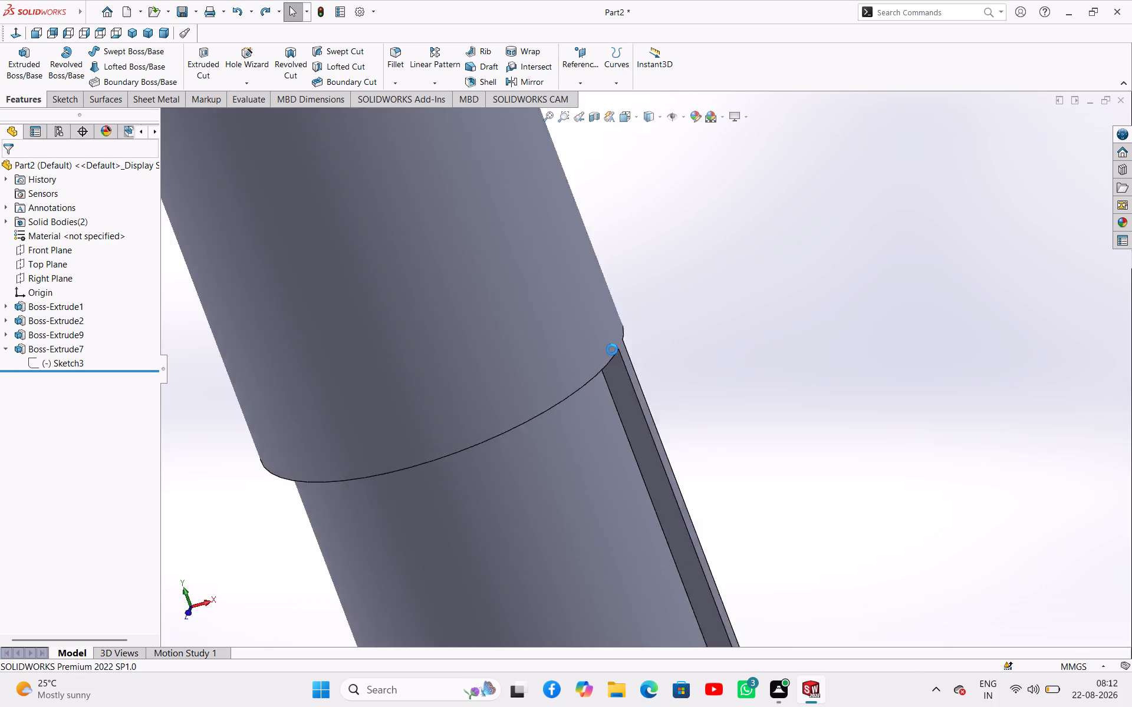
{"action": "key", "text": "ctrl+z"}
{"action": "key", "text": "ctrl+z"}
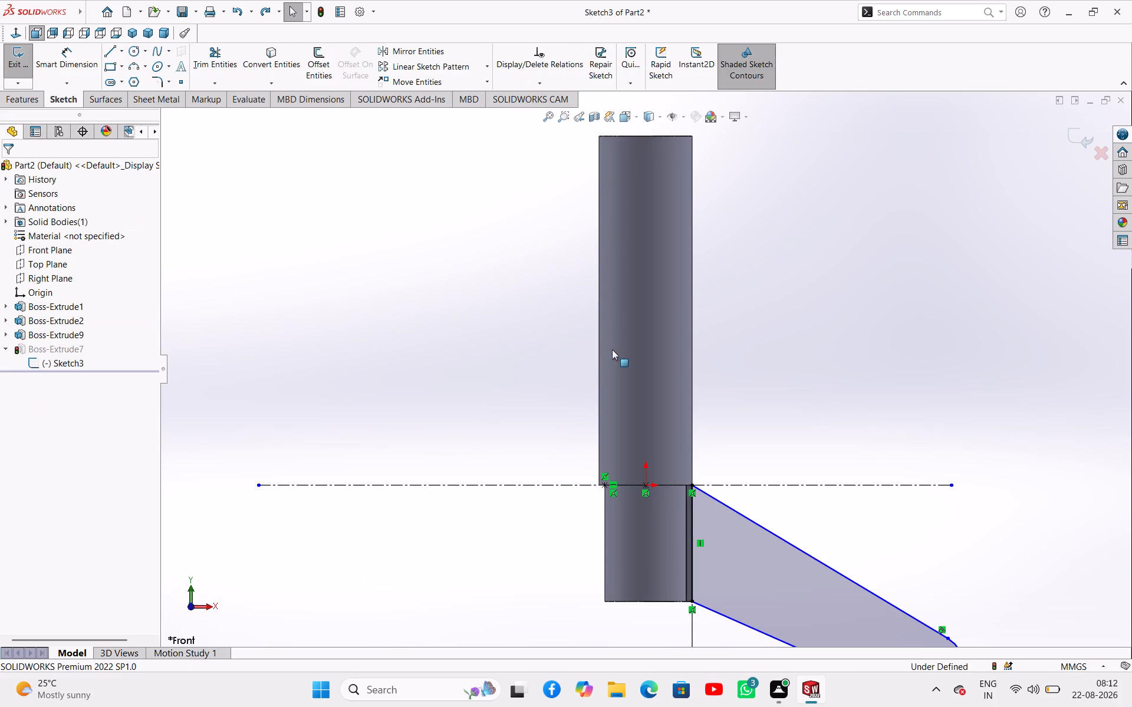
Undo the arm's extrusion depth and profile corner edits, back to the rolled-back state before the arm feature.
{"action": "key", "text": "ctrl+z"}
{"action": "key", "text": "ctrl+z"}
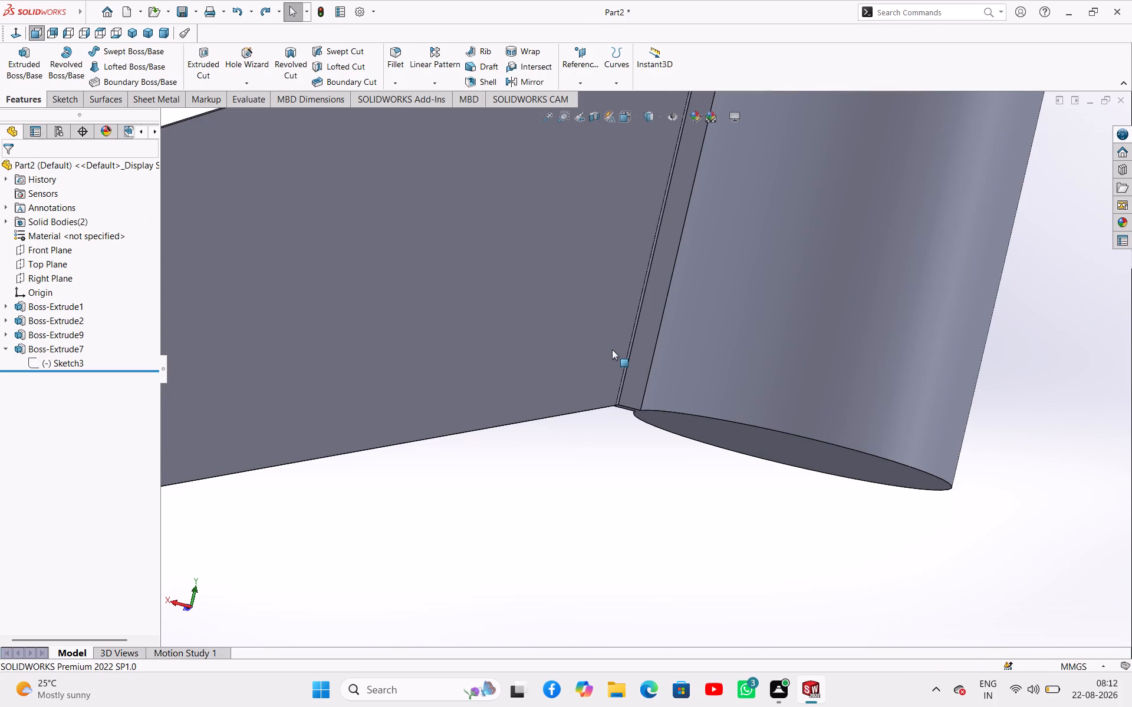
{"action": "key", "text": "ctrl+z"}
{"action": "key", "text": "ctrl+z"}
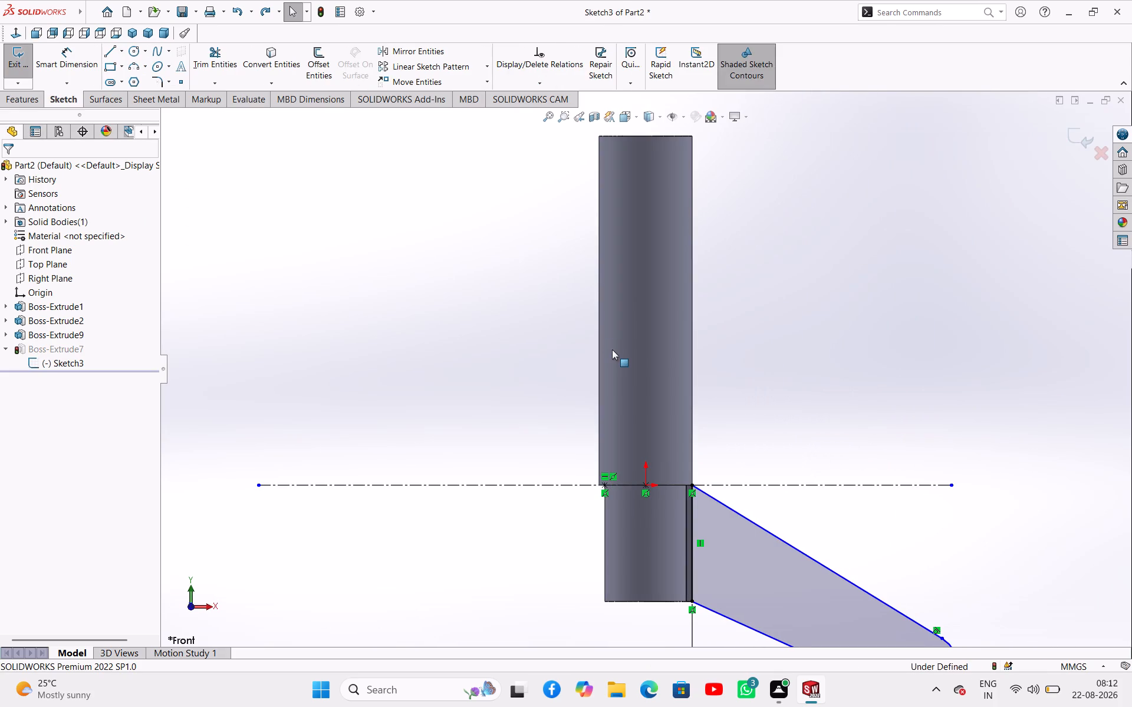
{"action": "key", "text": "ctrl+z"}
{"action": "key", "text": "ctrl+z"}
{"action": "key", "text": "ctrl+z"}
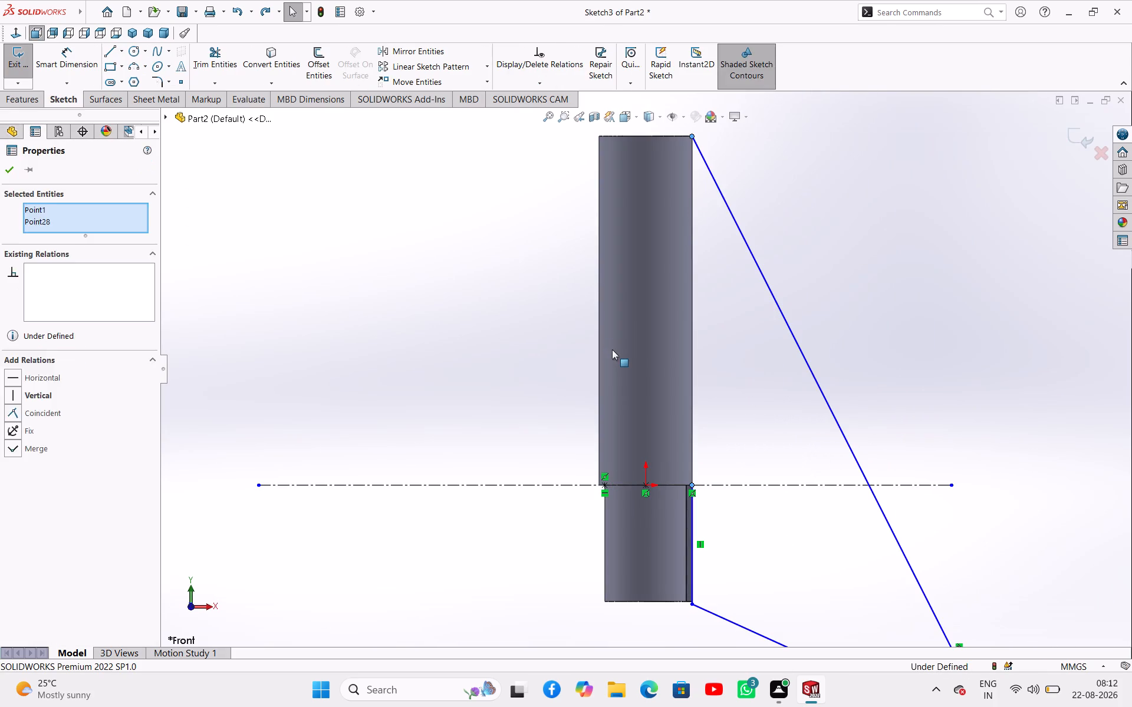
{"action": "key", "text": "ctrl+z"}
{"action": "key", "text": "ctrl+z"}
{"action": "key", "text": "ctrl+z"}
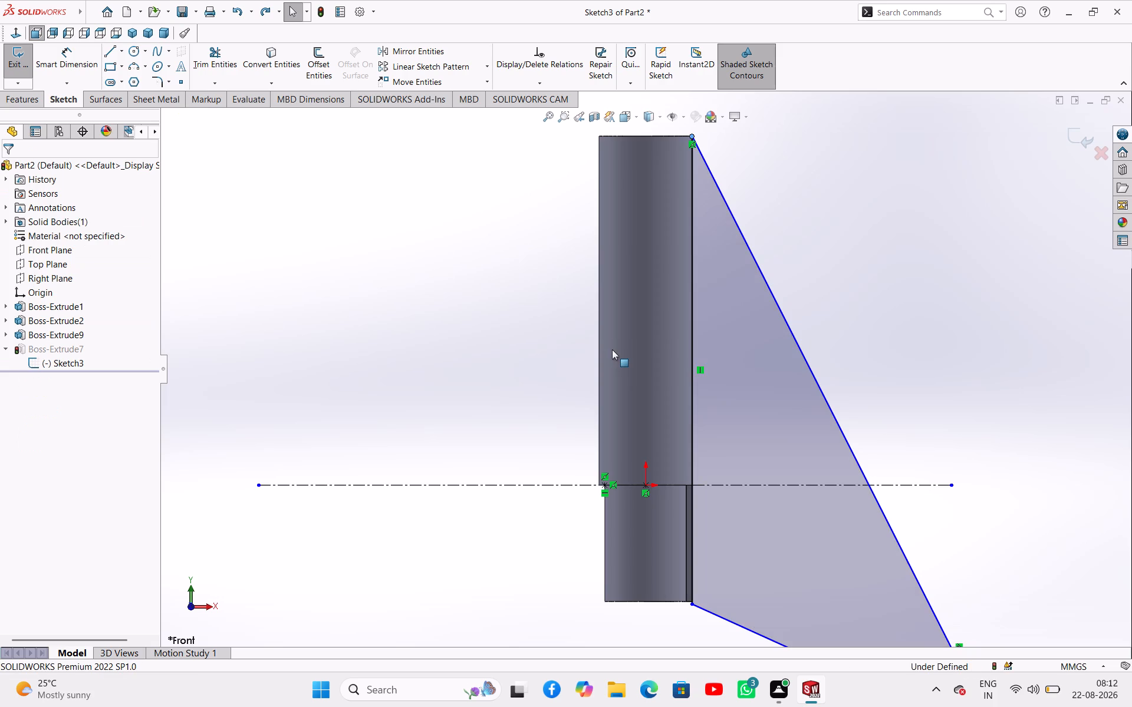
{"action": "key", "text": "ctrl+z"}
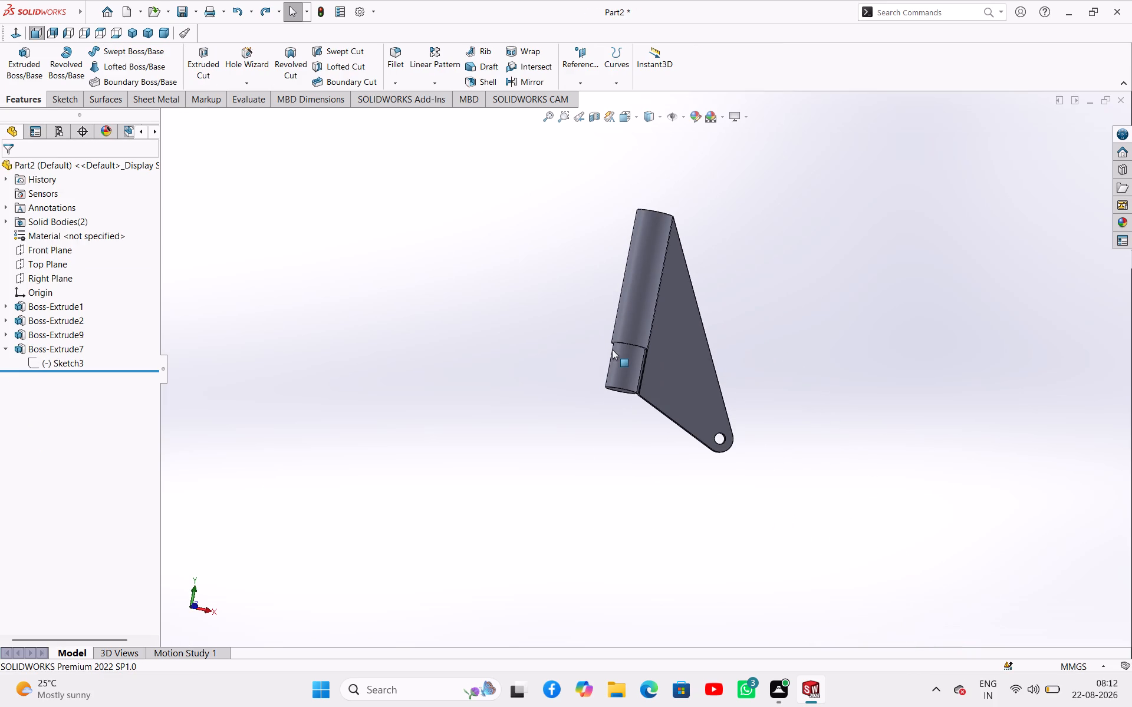
{"action": "key", "text": "ctrl+z"}
{"action": "key", "text": "ctrl+z"}
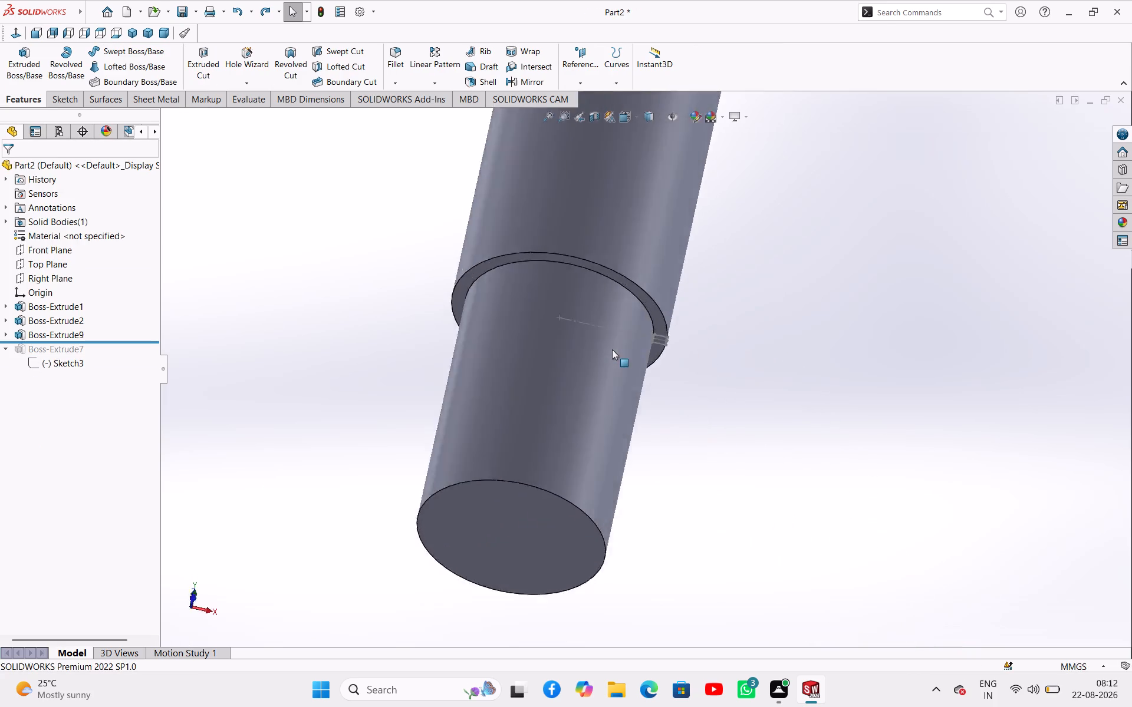
Undo the filler boss extrusion and its whole sketch, leaving only the stepped shaft ahead of the rolled-back arm.
{"action": "key", "text": "ctrl+z"}
{"action": "key", "text": "ctrl+z"}
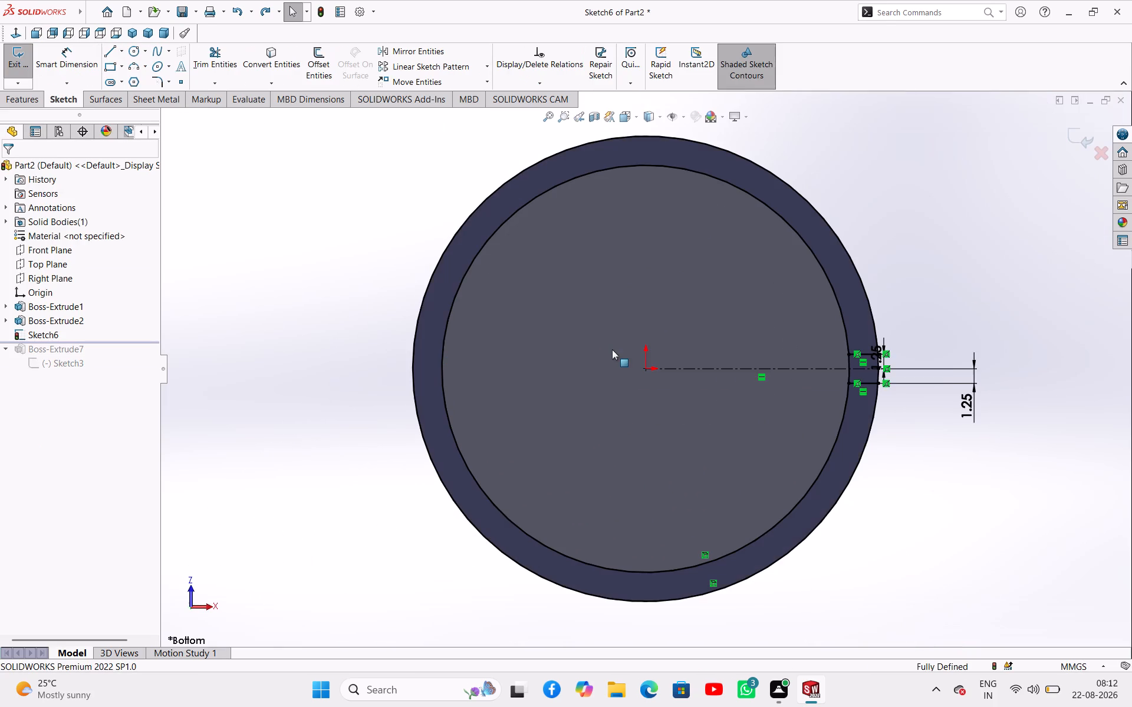
{"action": "key", "text": "ctrl+z"}
{"action": "key", "text": "ctrl+z"}
{"action": "key", "text": "ctrl+z"}
{"action": "key", "text": "ctrl+z"}
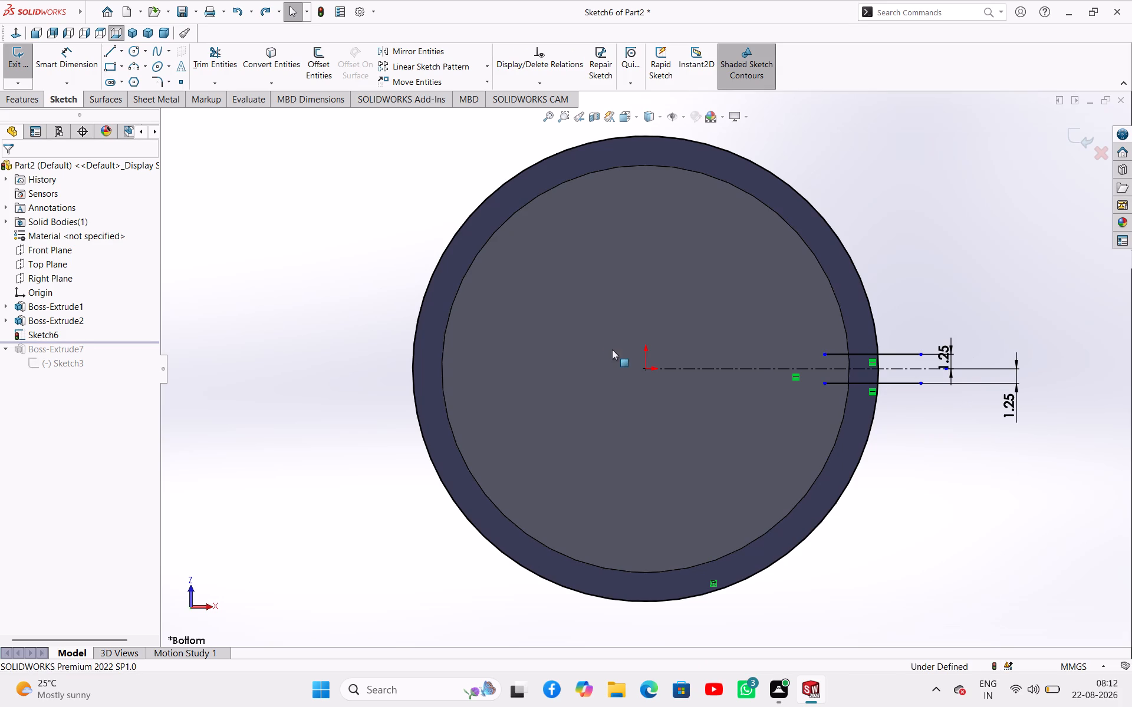
{"action": "key", "text": "ctrl+z"}
{"action": "key", "text": "ctrl+z"}
{"action": "key", "text": "ctrl+z"}
{"action": "key", "text": "ctrl+z"}
{"action": "key", "text": "ctrl+z"}
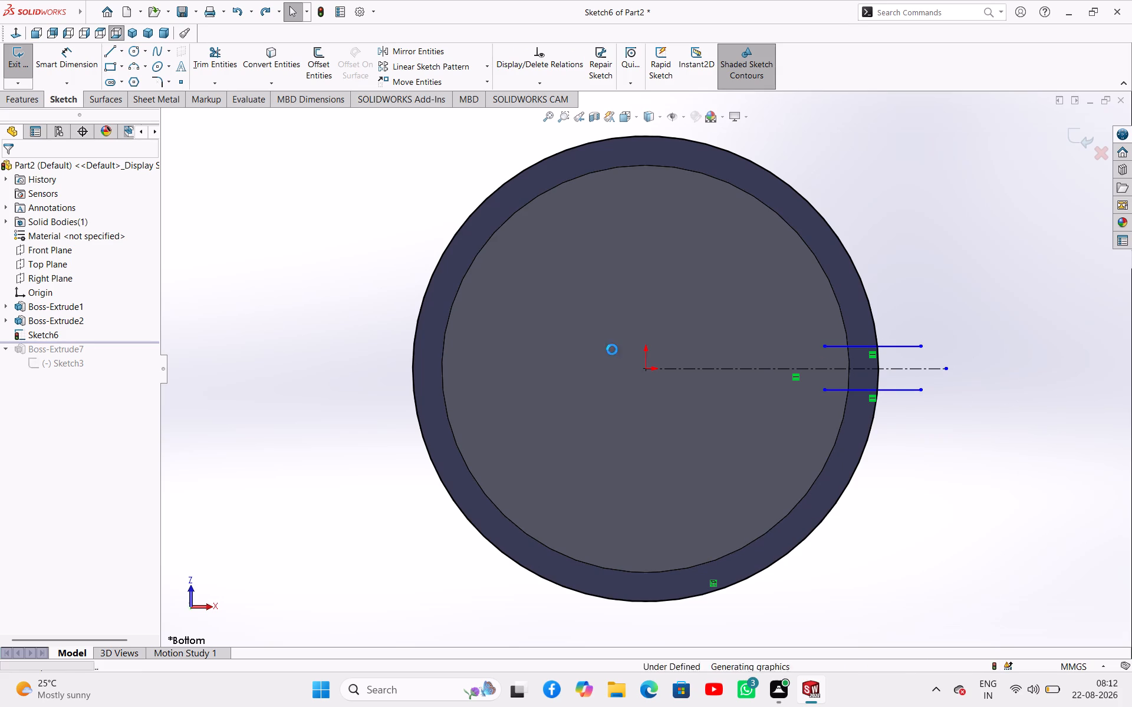
{"action": "key", "text": "ctrl+z"}
{"action": "key", "text": "ctrl+z"}
{"action": "key", "text": "ctrl+z"}
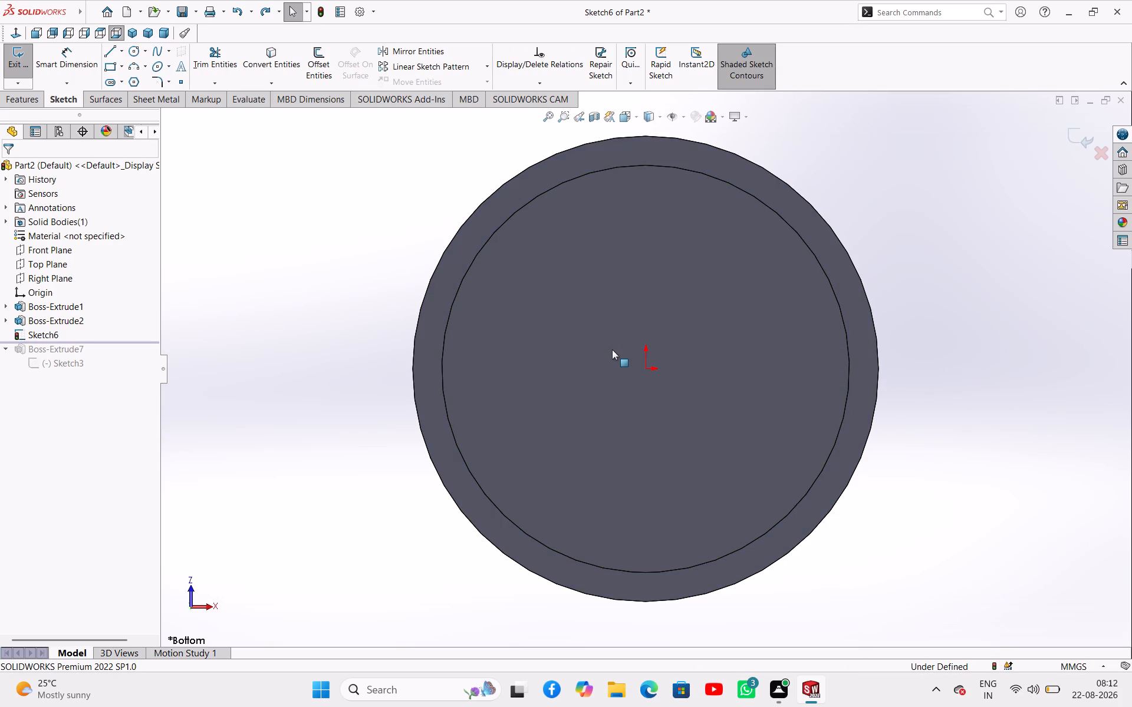
{"action": "key", "text": "ctrl+z"}
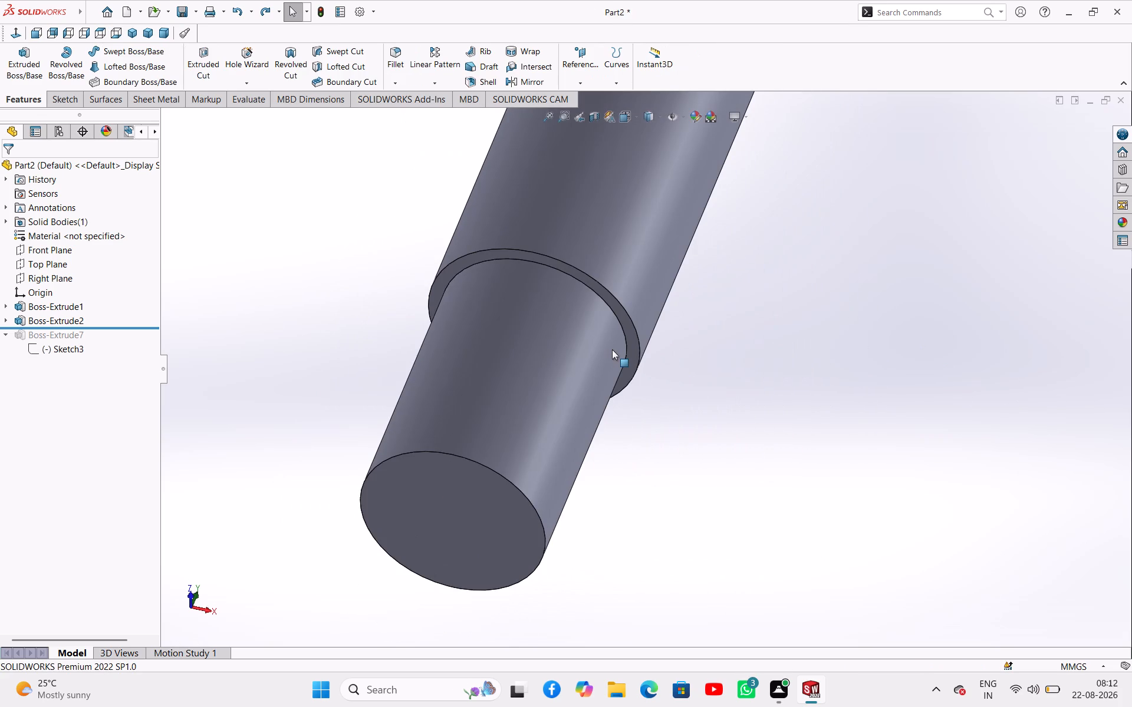
Undo the earlier rollback changes until the arm, the filler boss and the cut after it are back in the model.
{"action": "key", "text": "ctrl+z"}
{"action": "key", "text": "ctrl+z"}
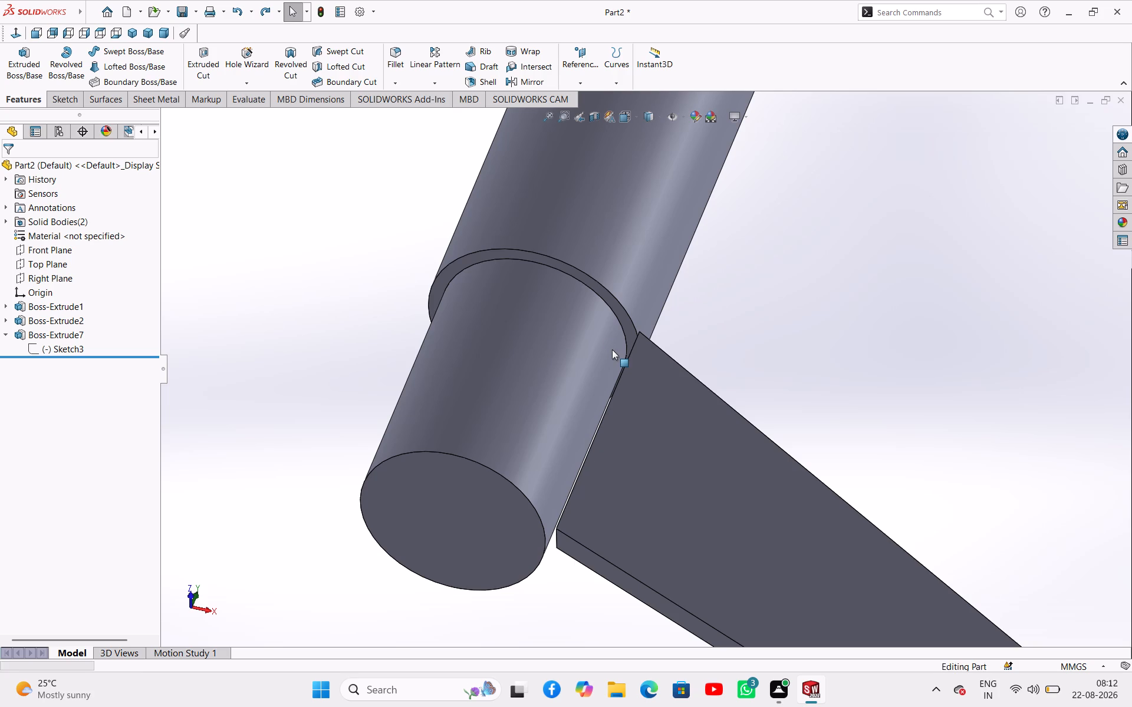
{"action": "key", "text": "ctrl+z"}
{"action": "key", "text": "ctrl+z"}
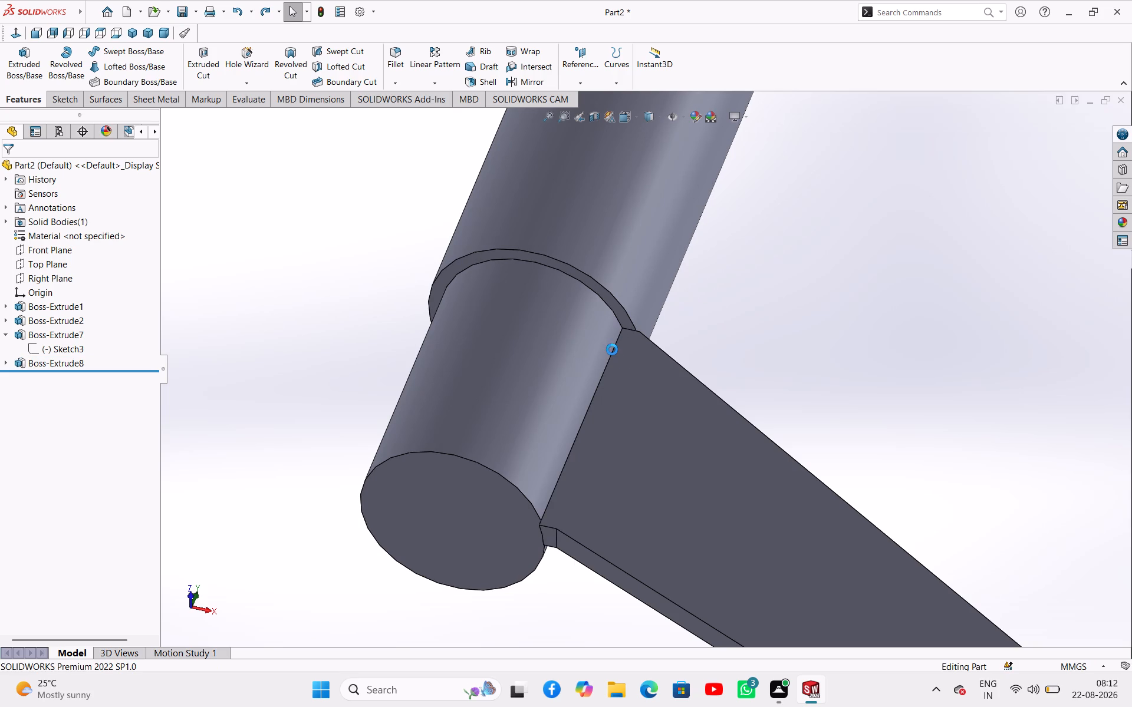
{"action": "key", "text": "ctrl+z"}
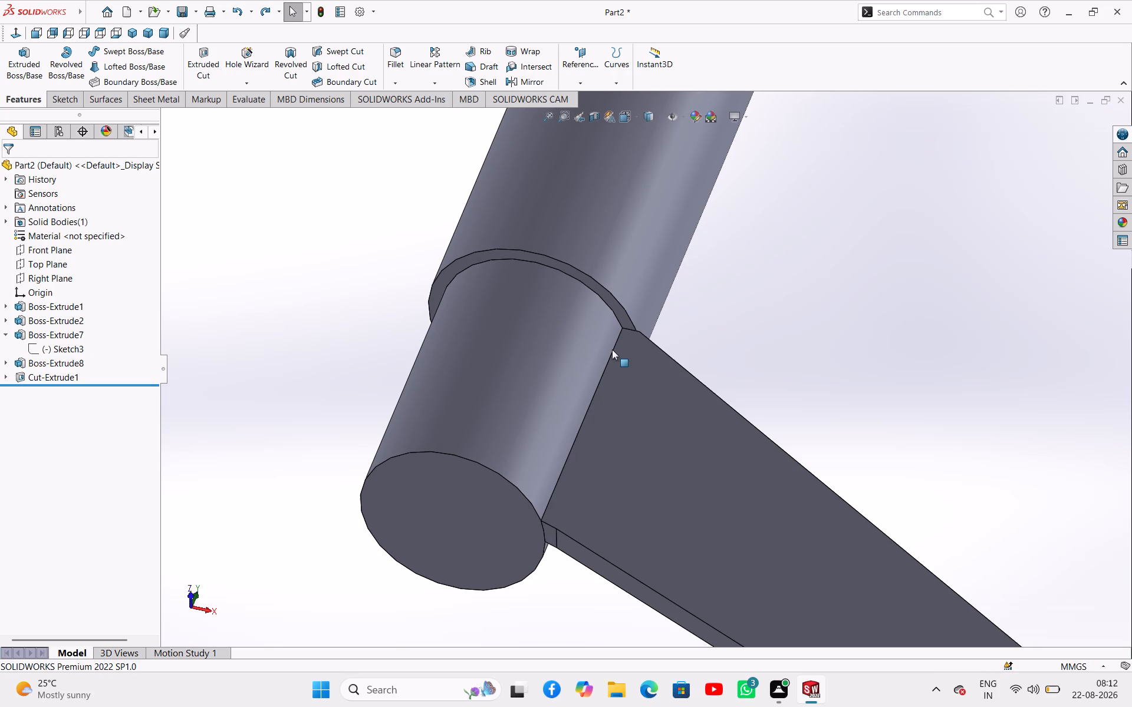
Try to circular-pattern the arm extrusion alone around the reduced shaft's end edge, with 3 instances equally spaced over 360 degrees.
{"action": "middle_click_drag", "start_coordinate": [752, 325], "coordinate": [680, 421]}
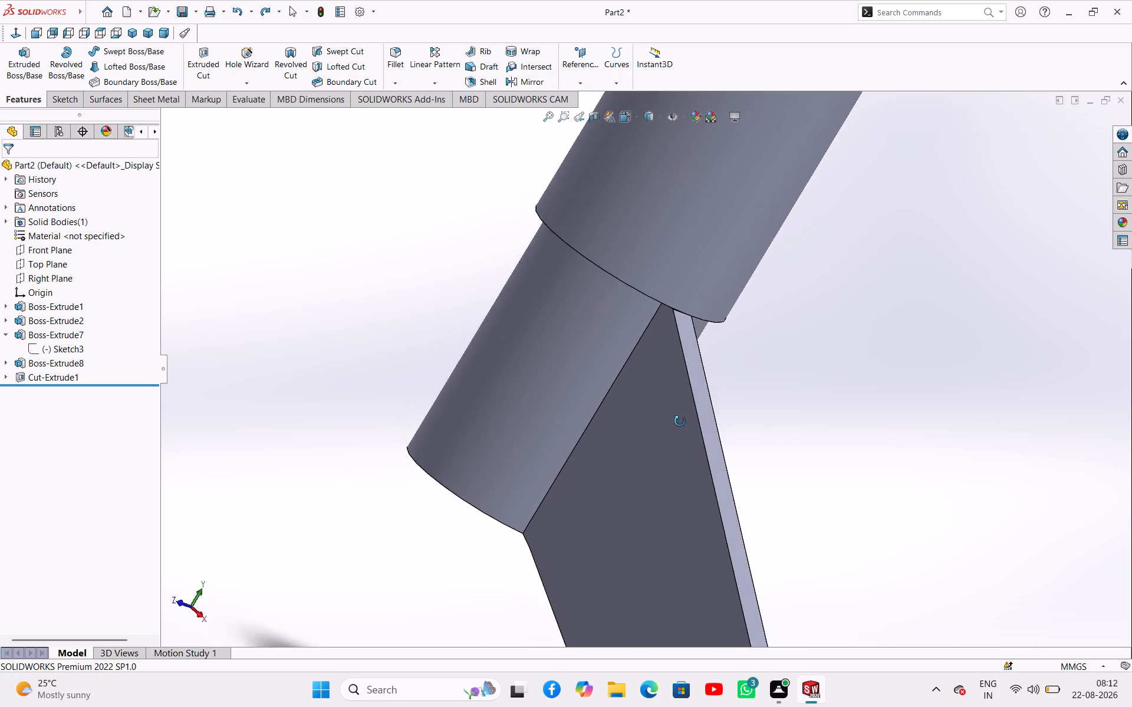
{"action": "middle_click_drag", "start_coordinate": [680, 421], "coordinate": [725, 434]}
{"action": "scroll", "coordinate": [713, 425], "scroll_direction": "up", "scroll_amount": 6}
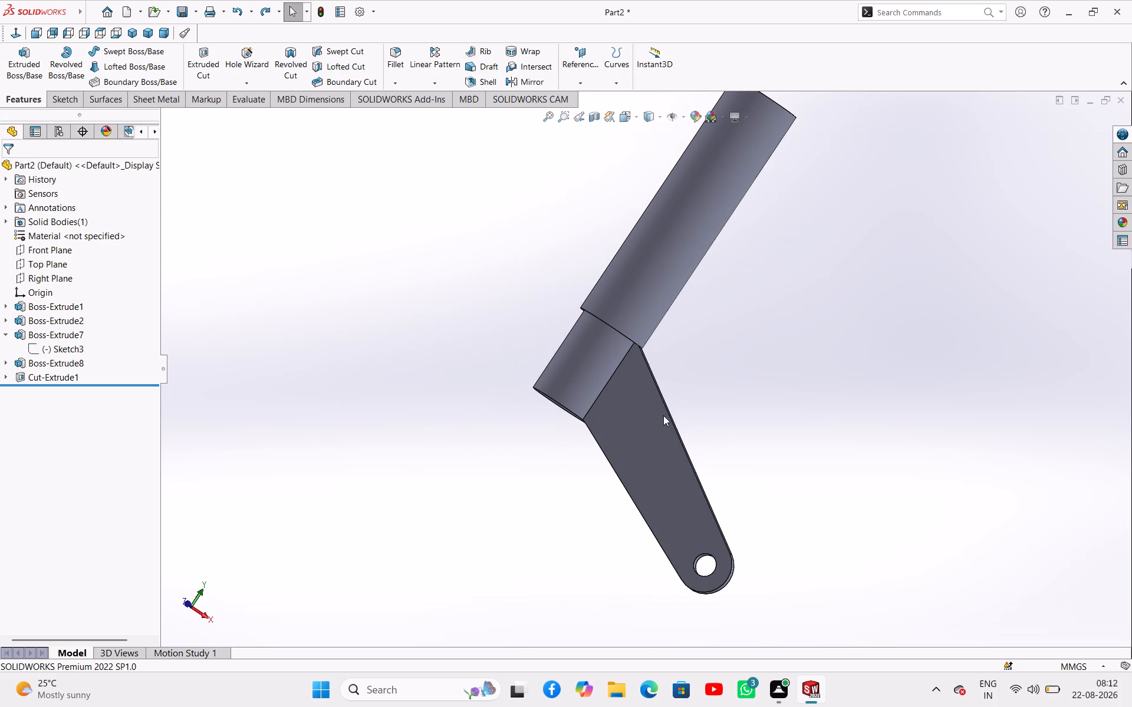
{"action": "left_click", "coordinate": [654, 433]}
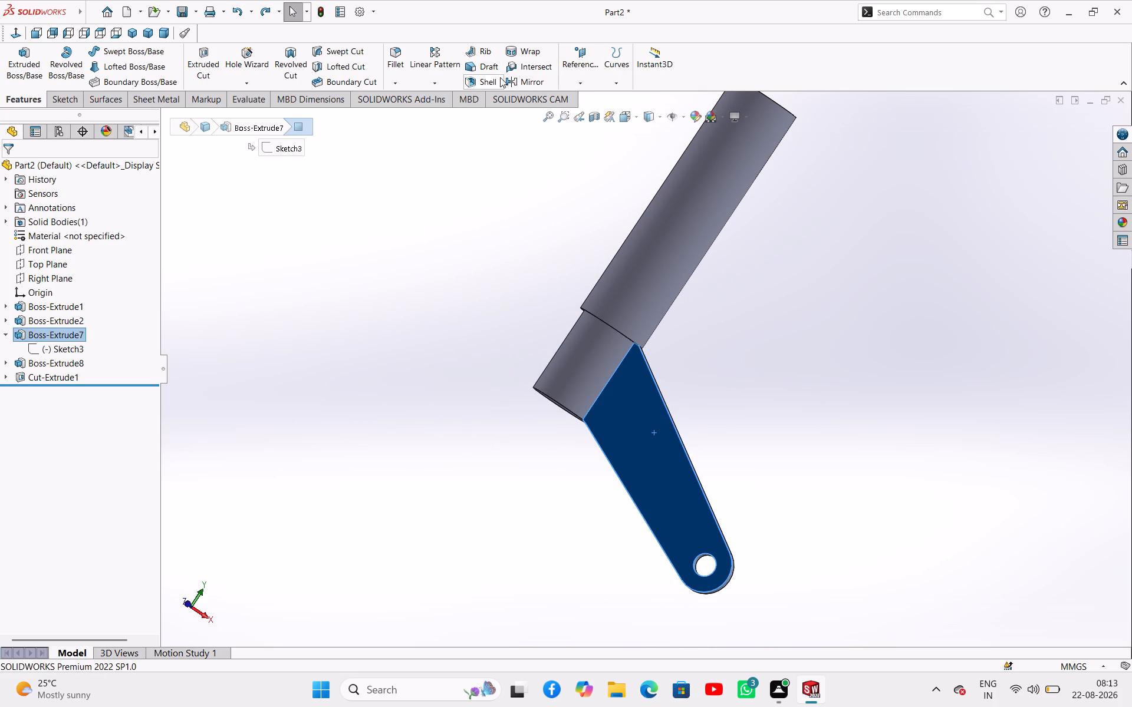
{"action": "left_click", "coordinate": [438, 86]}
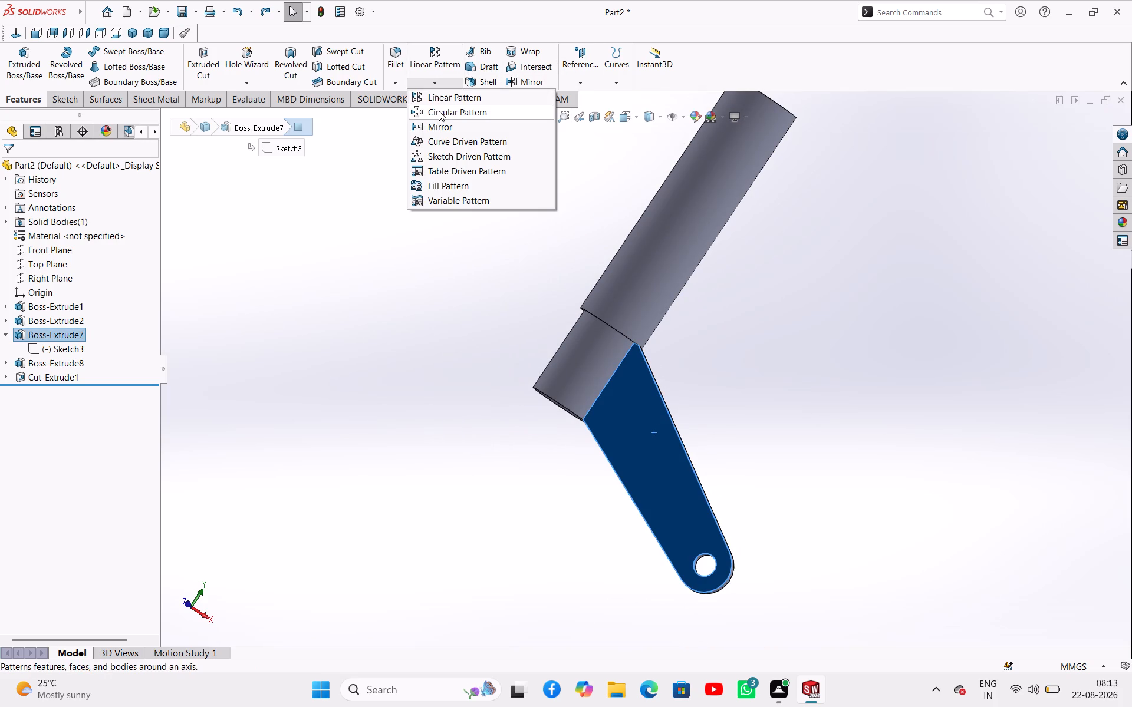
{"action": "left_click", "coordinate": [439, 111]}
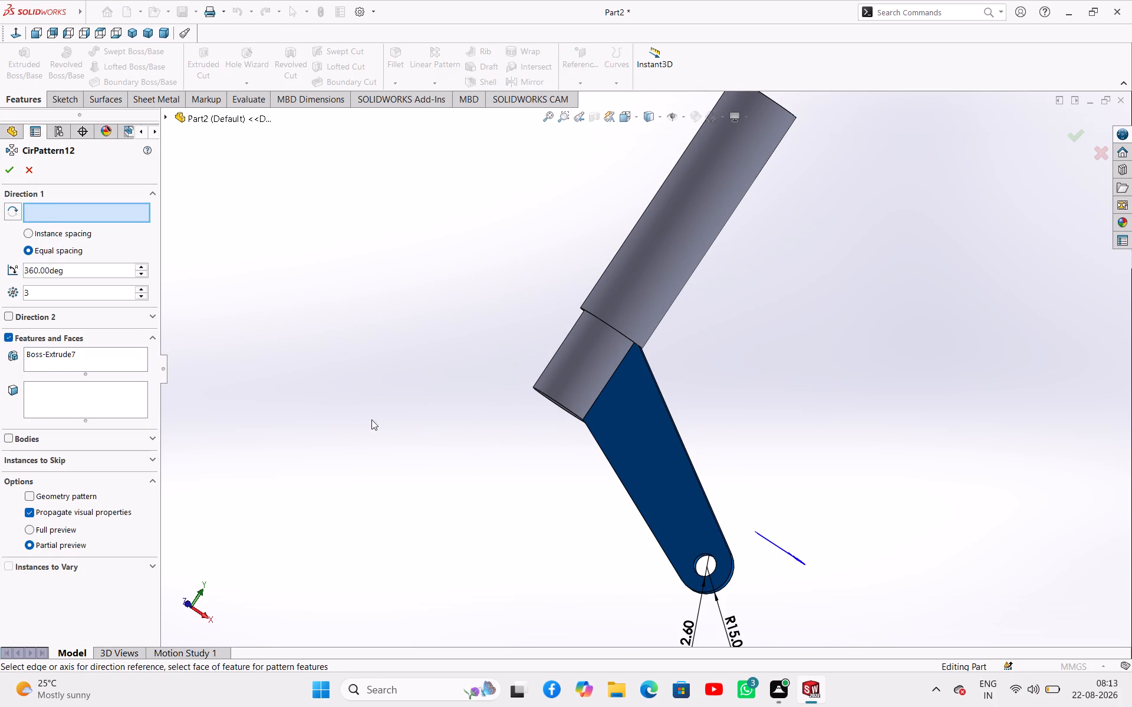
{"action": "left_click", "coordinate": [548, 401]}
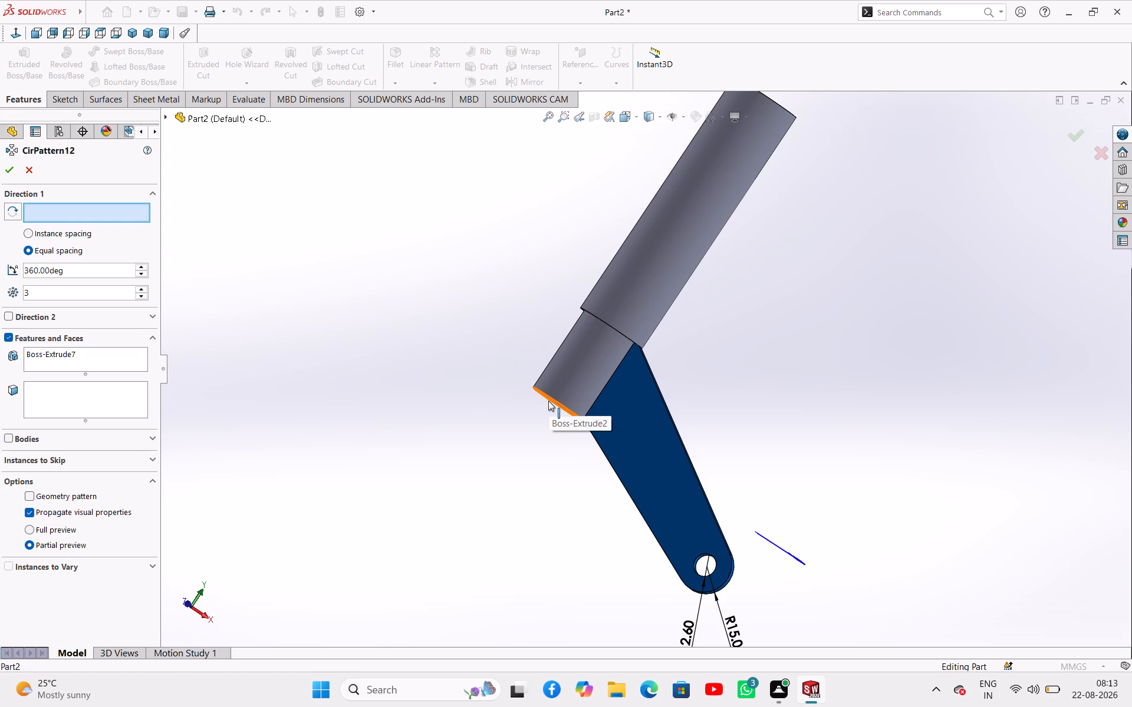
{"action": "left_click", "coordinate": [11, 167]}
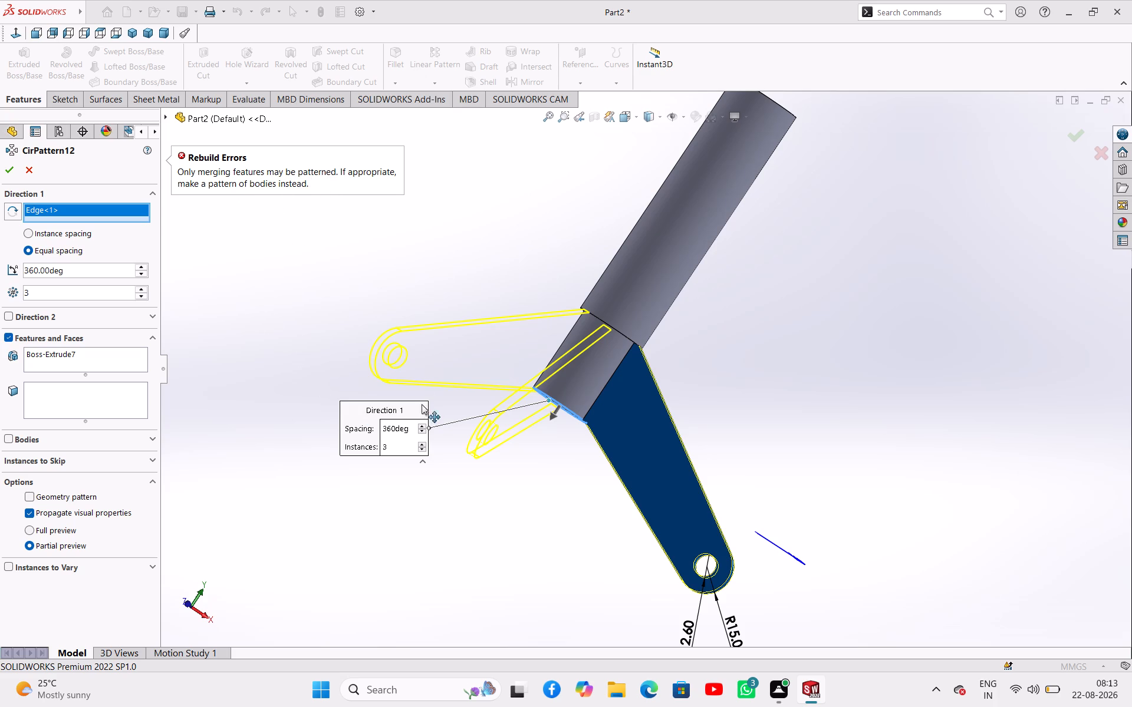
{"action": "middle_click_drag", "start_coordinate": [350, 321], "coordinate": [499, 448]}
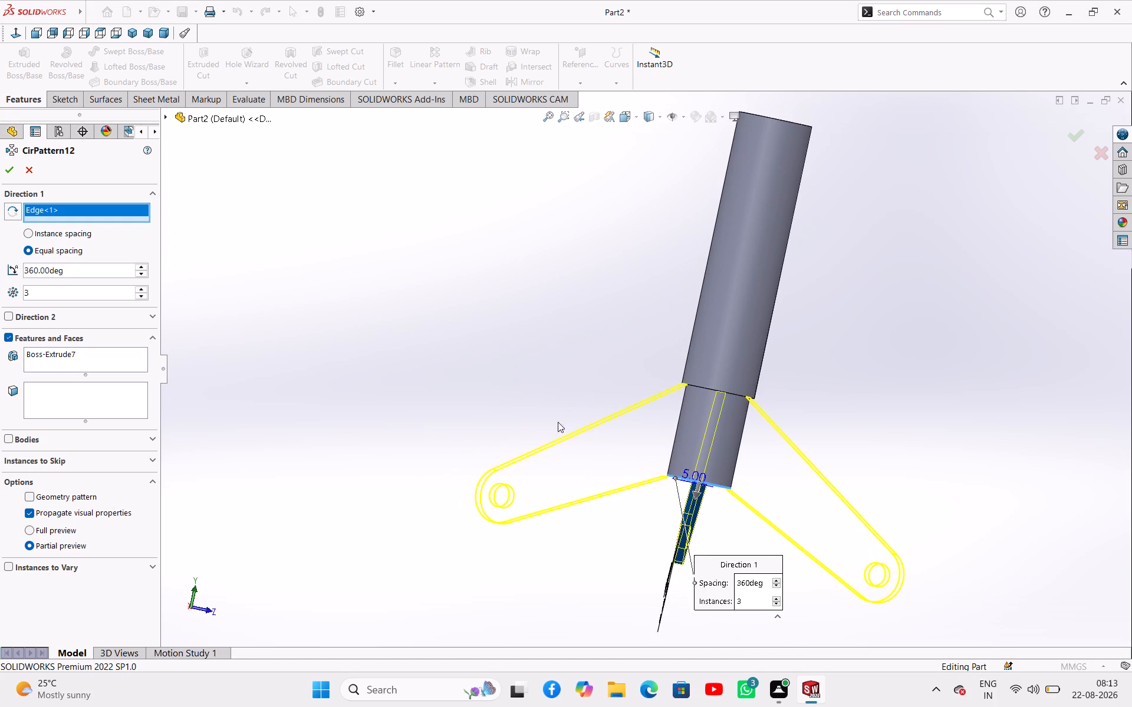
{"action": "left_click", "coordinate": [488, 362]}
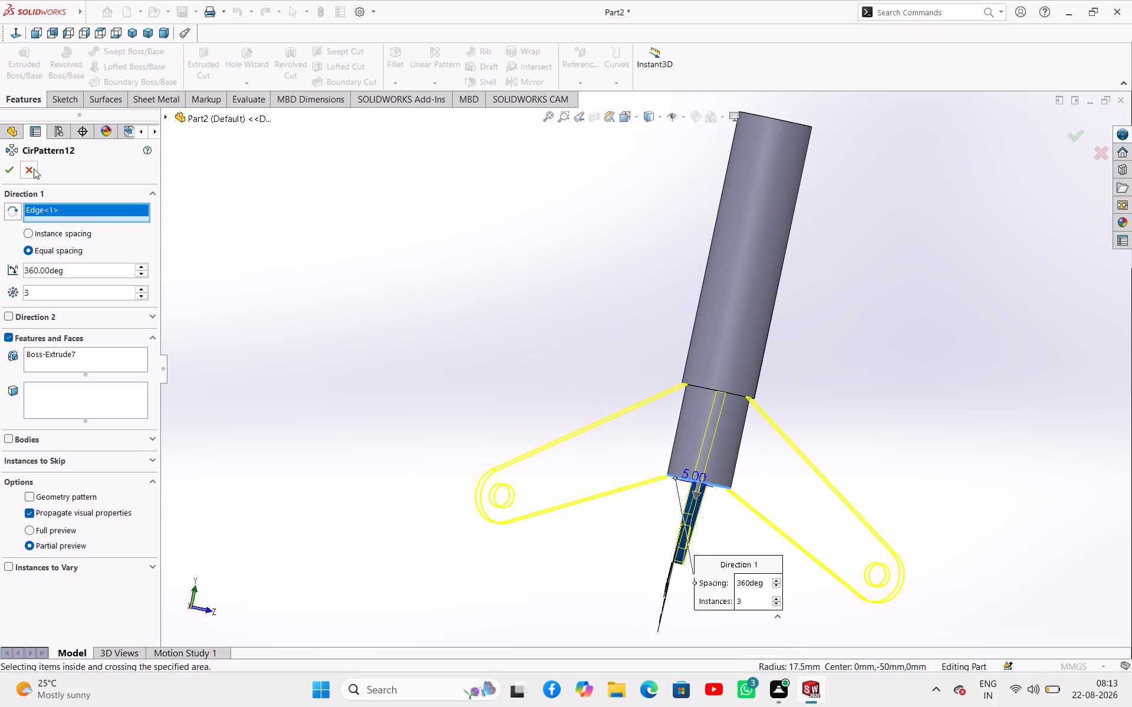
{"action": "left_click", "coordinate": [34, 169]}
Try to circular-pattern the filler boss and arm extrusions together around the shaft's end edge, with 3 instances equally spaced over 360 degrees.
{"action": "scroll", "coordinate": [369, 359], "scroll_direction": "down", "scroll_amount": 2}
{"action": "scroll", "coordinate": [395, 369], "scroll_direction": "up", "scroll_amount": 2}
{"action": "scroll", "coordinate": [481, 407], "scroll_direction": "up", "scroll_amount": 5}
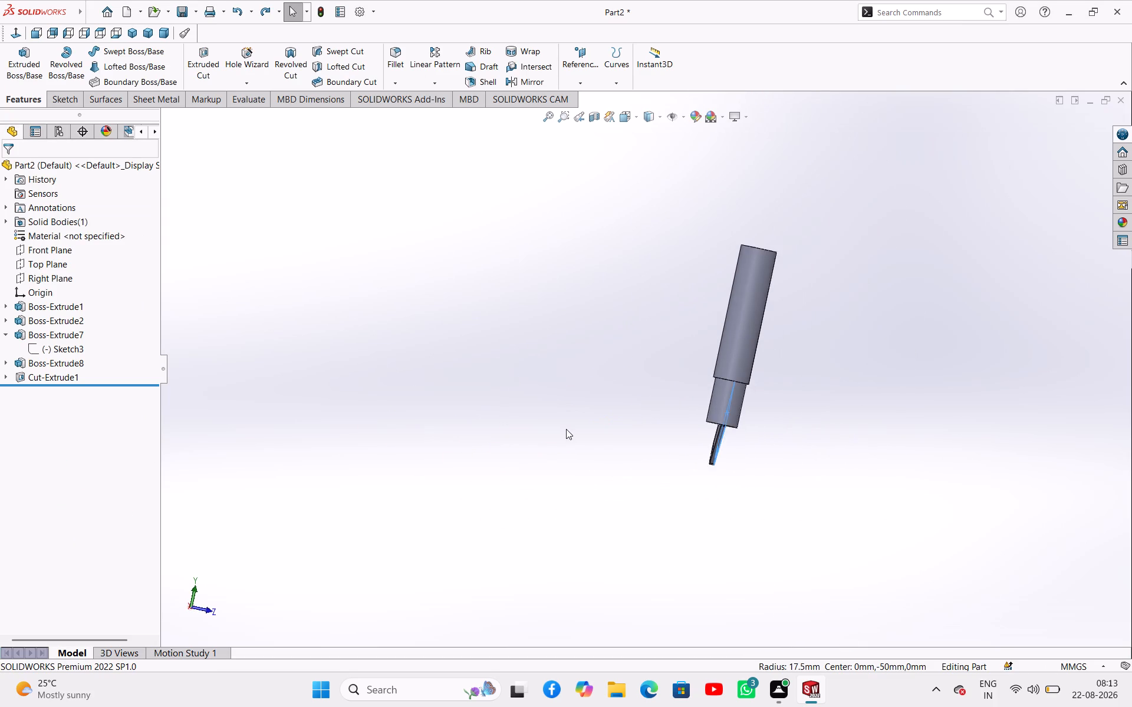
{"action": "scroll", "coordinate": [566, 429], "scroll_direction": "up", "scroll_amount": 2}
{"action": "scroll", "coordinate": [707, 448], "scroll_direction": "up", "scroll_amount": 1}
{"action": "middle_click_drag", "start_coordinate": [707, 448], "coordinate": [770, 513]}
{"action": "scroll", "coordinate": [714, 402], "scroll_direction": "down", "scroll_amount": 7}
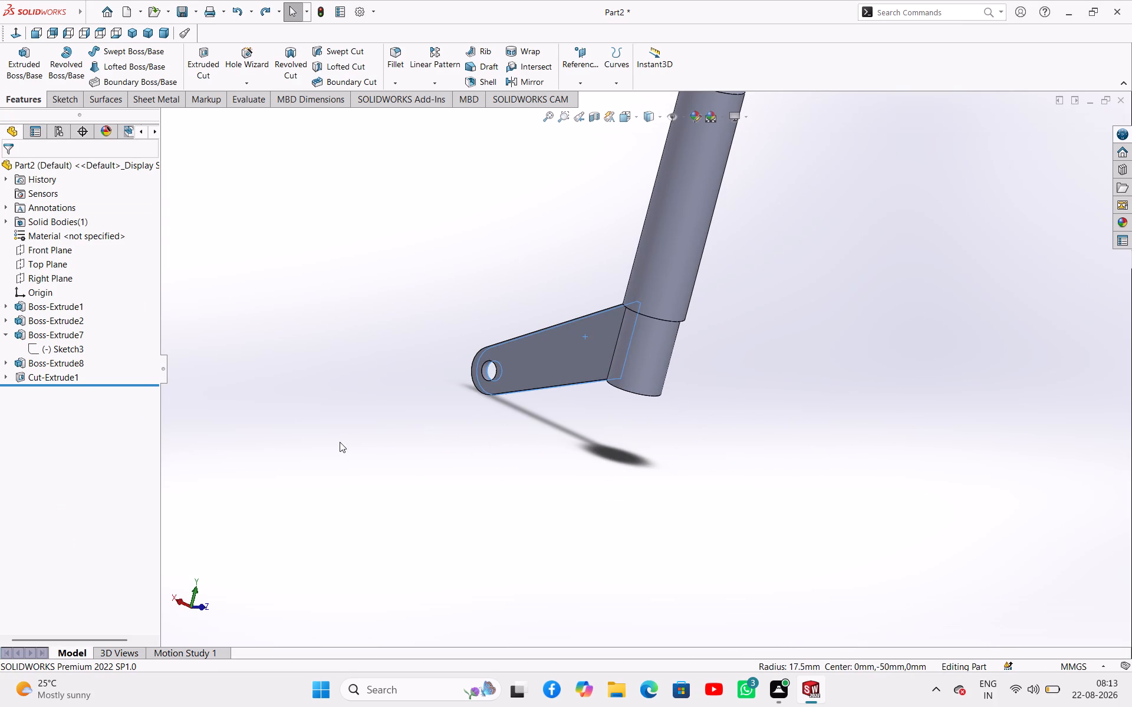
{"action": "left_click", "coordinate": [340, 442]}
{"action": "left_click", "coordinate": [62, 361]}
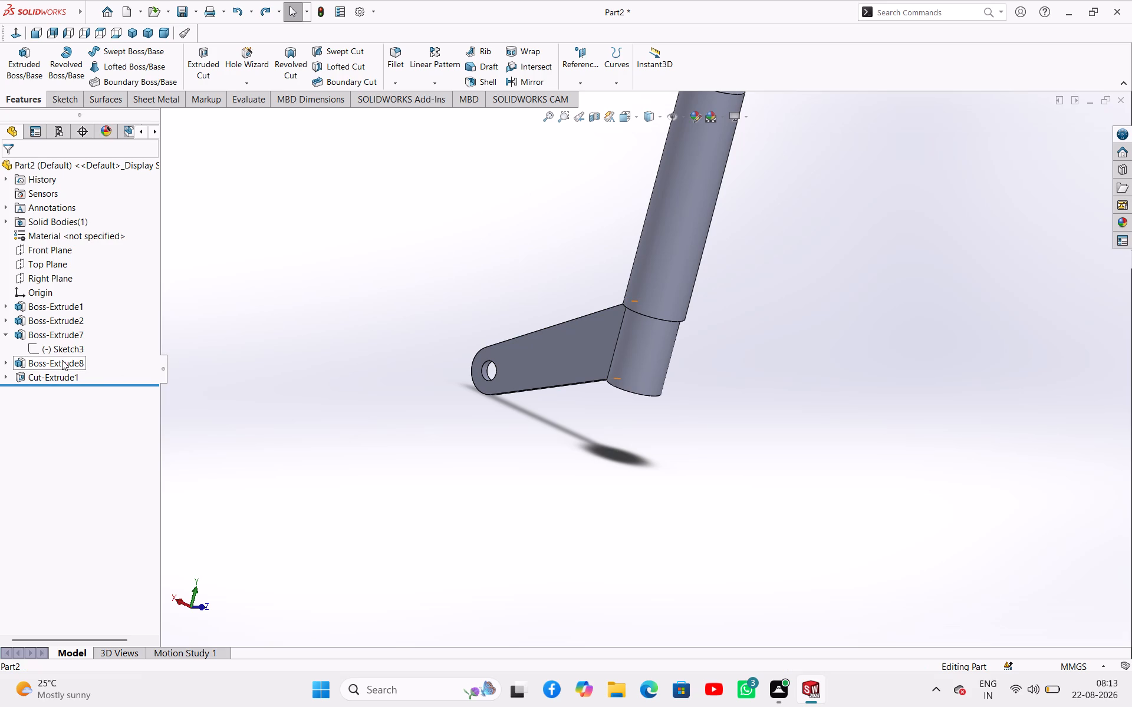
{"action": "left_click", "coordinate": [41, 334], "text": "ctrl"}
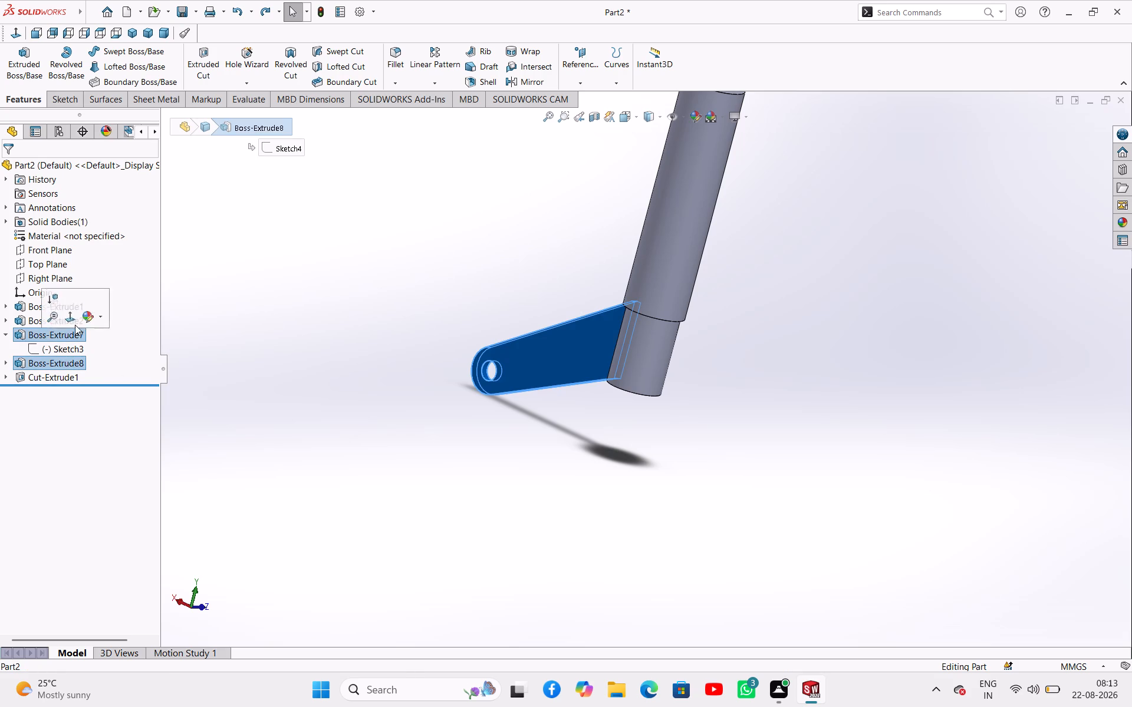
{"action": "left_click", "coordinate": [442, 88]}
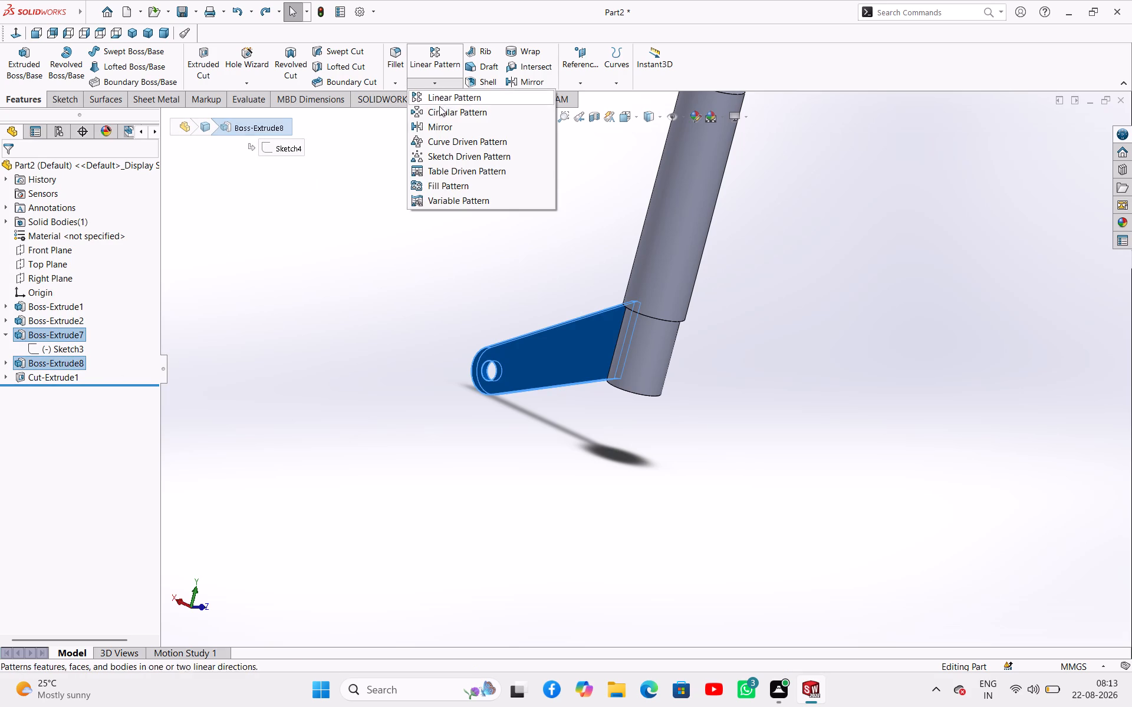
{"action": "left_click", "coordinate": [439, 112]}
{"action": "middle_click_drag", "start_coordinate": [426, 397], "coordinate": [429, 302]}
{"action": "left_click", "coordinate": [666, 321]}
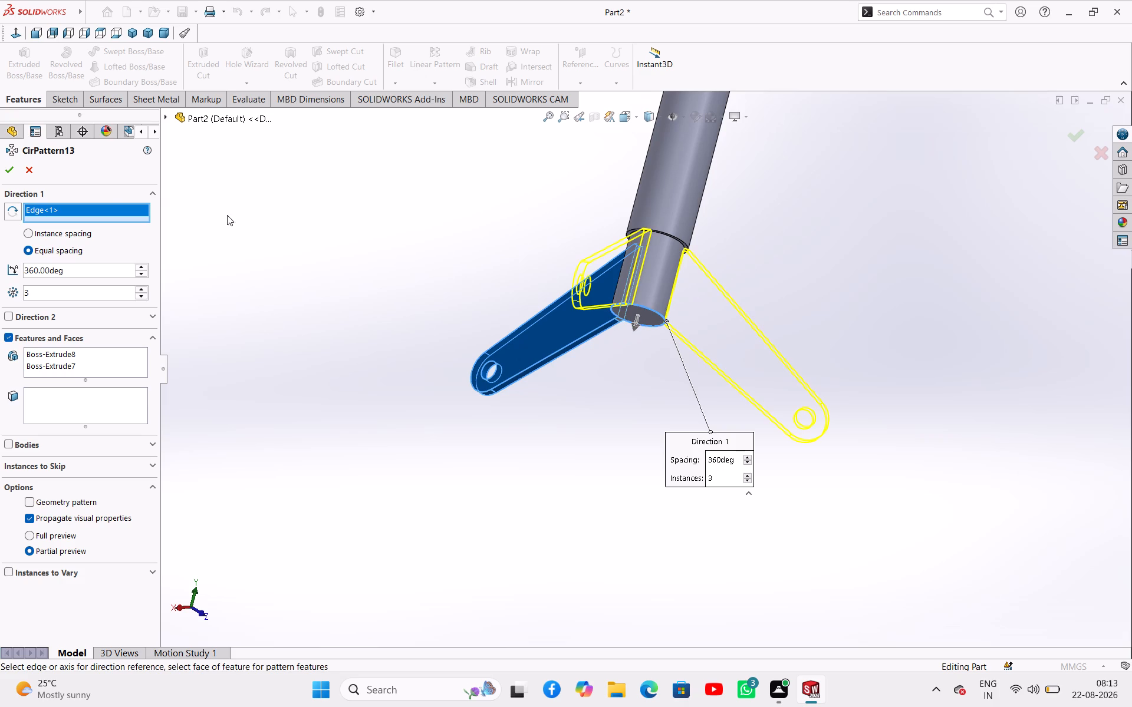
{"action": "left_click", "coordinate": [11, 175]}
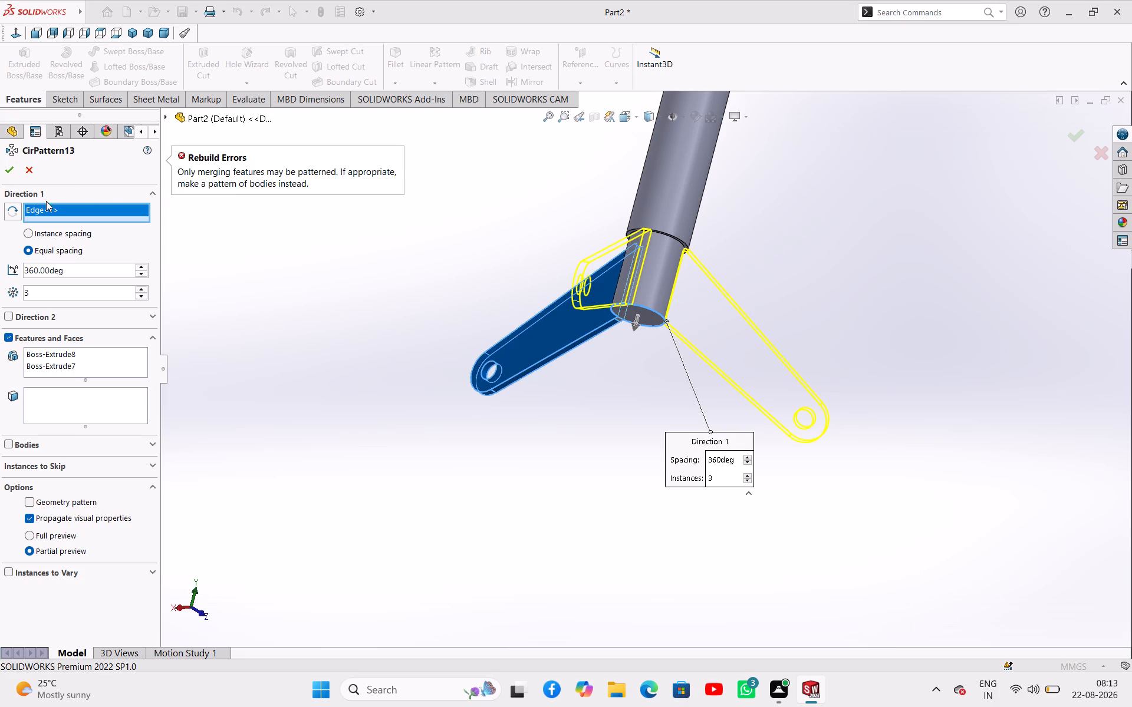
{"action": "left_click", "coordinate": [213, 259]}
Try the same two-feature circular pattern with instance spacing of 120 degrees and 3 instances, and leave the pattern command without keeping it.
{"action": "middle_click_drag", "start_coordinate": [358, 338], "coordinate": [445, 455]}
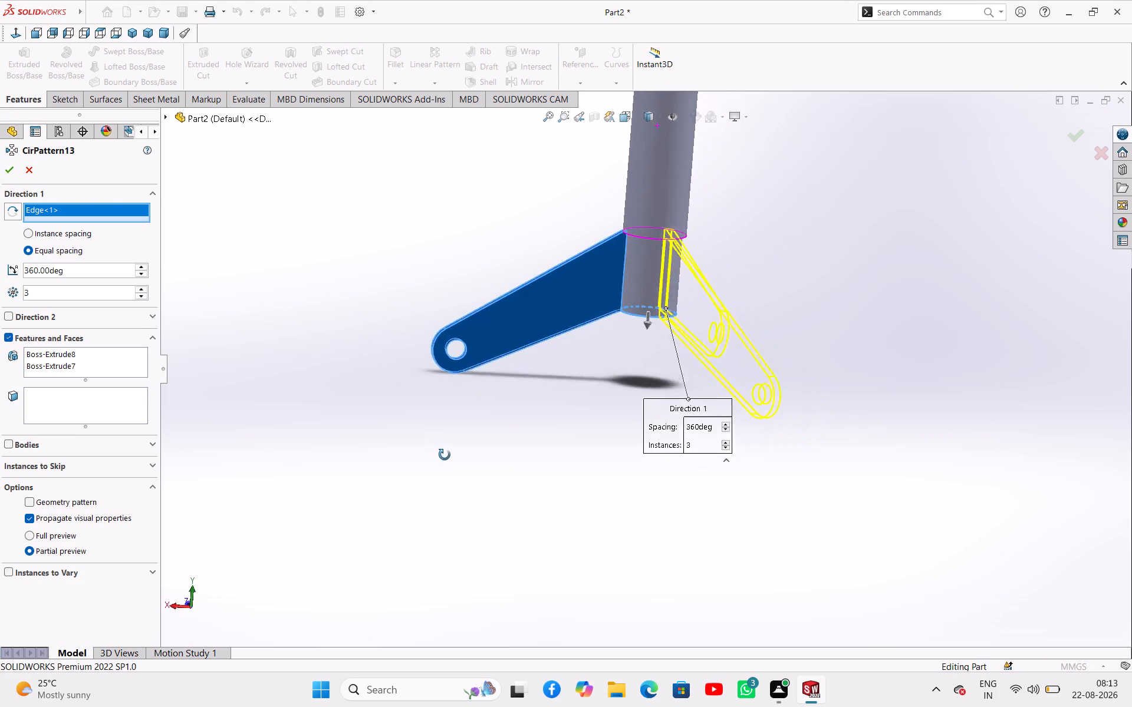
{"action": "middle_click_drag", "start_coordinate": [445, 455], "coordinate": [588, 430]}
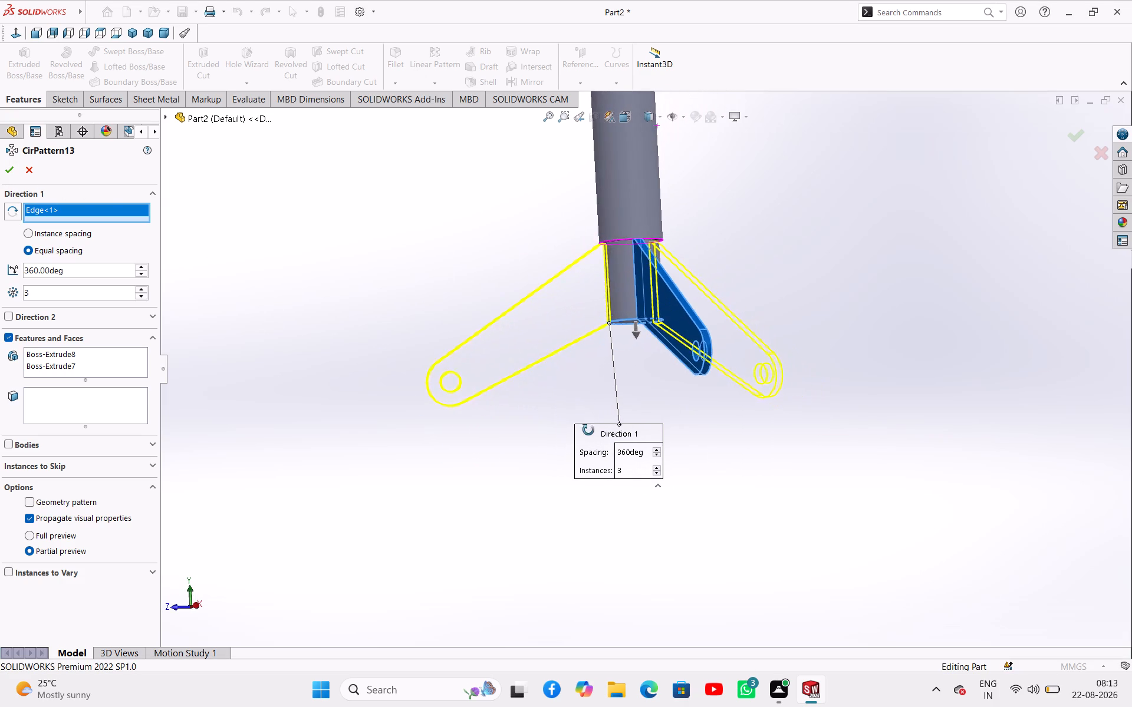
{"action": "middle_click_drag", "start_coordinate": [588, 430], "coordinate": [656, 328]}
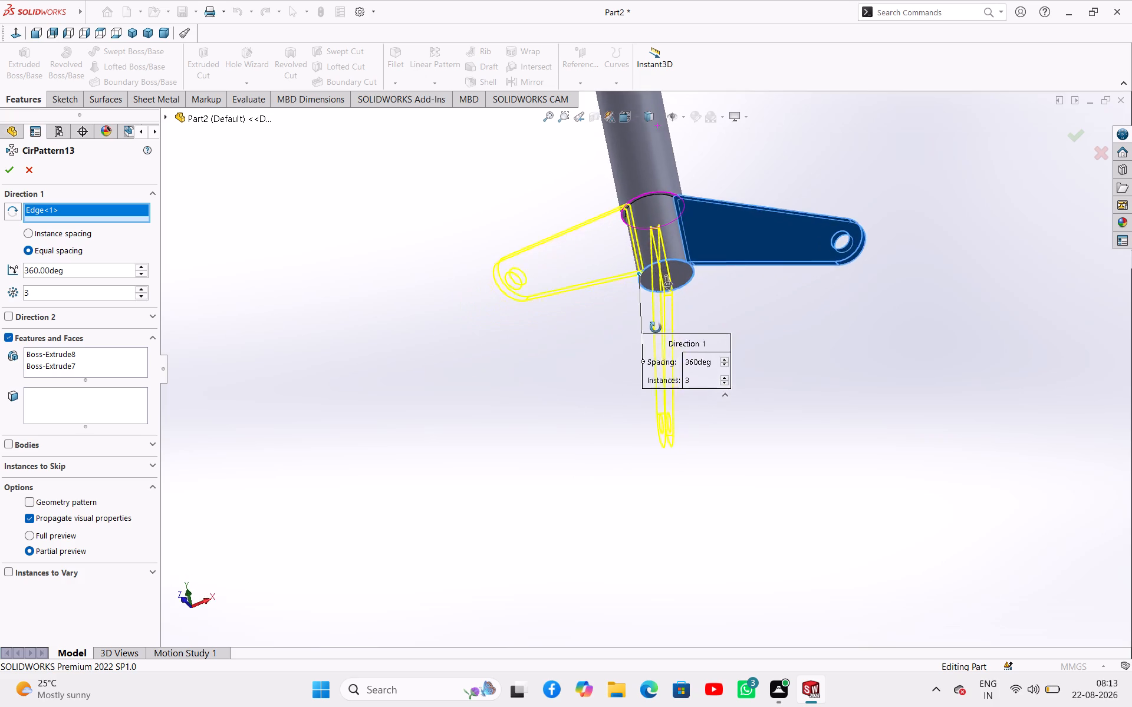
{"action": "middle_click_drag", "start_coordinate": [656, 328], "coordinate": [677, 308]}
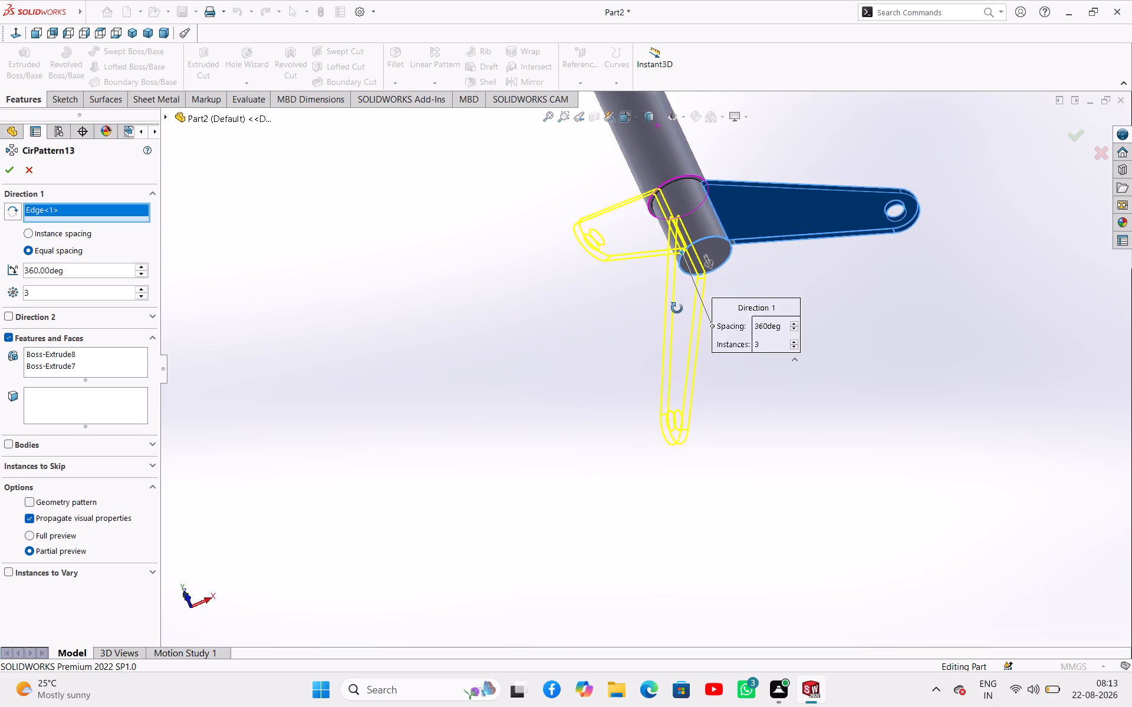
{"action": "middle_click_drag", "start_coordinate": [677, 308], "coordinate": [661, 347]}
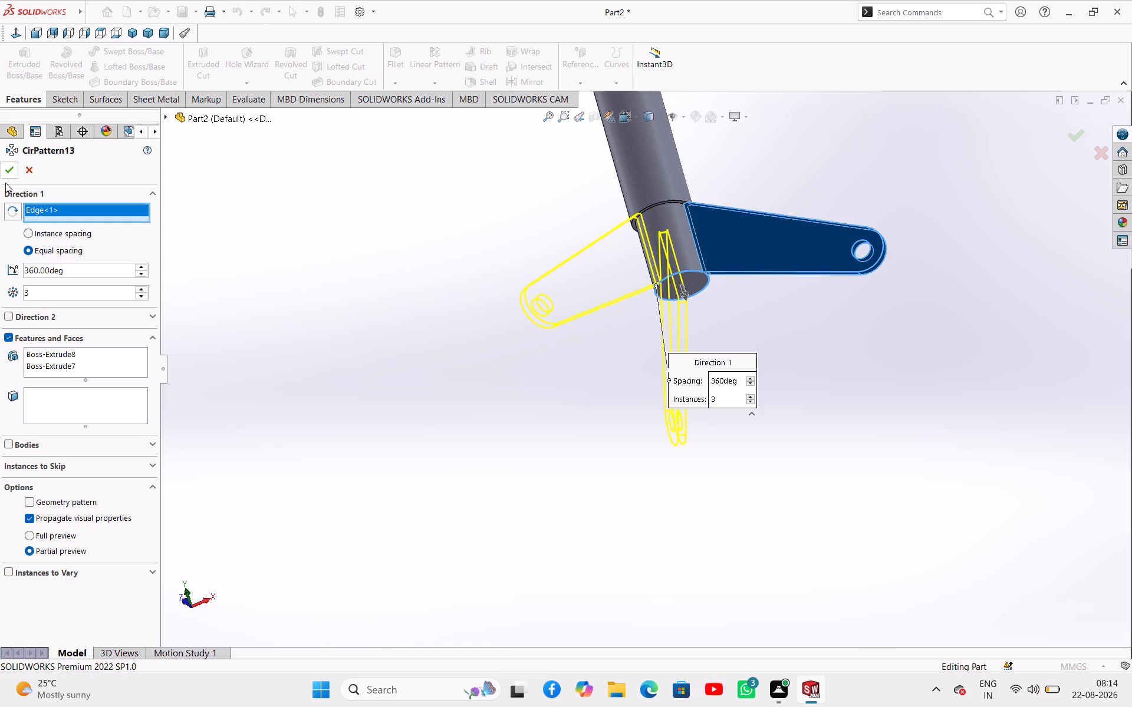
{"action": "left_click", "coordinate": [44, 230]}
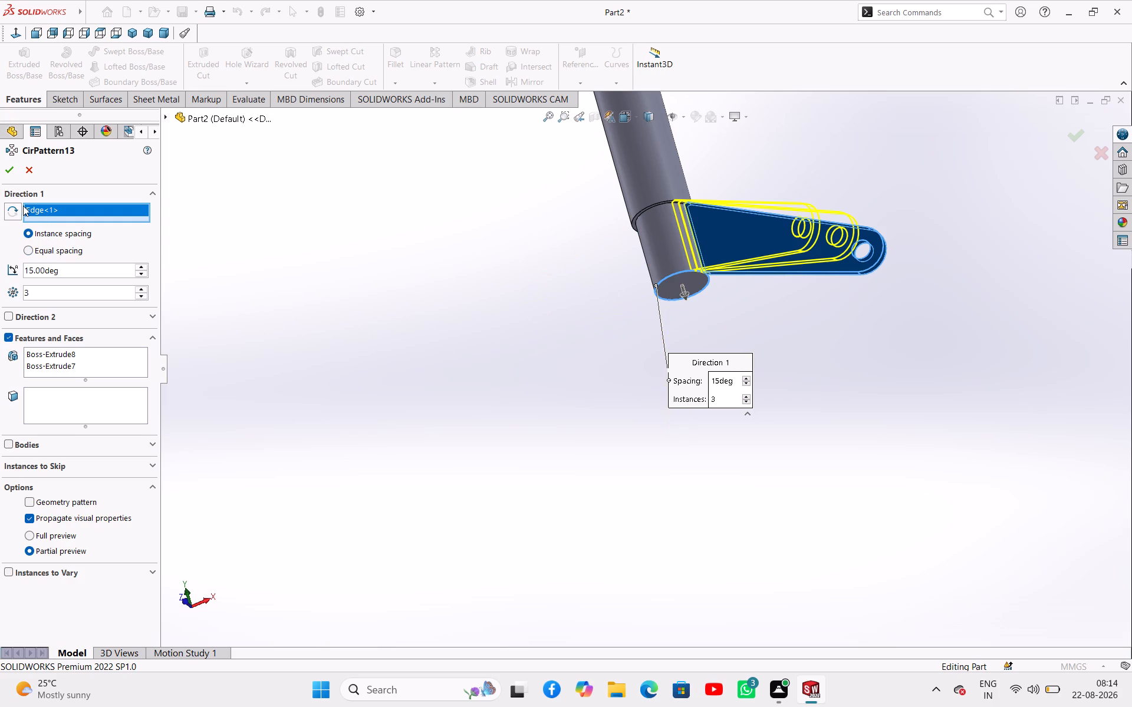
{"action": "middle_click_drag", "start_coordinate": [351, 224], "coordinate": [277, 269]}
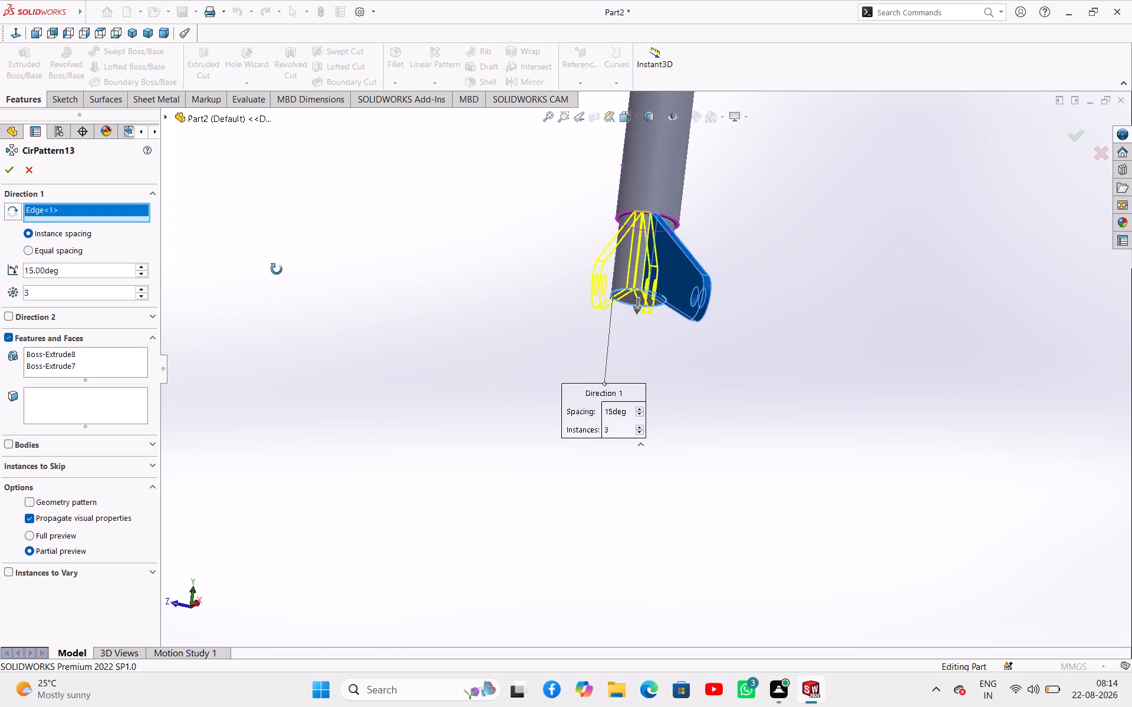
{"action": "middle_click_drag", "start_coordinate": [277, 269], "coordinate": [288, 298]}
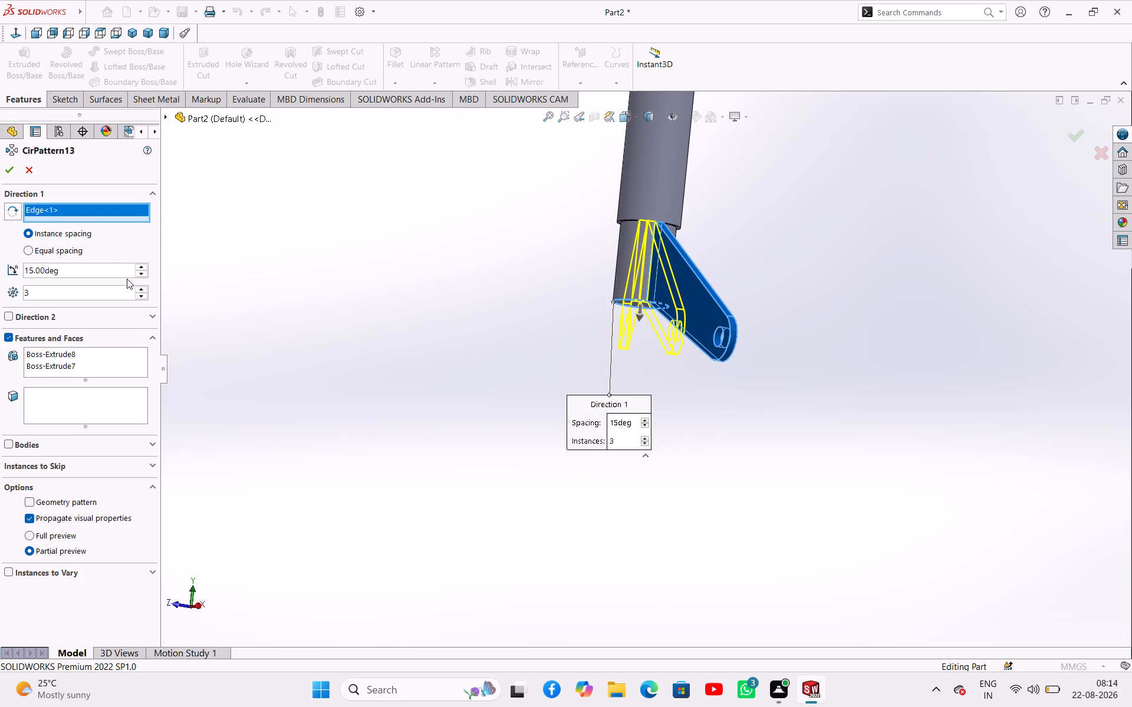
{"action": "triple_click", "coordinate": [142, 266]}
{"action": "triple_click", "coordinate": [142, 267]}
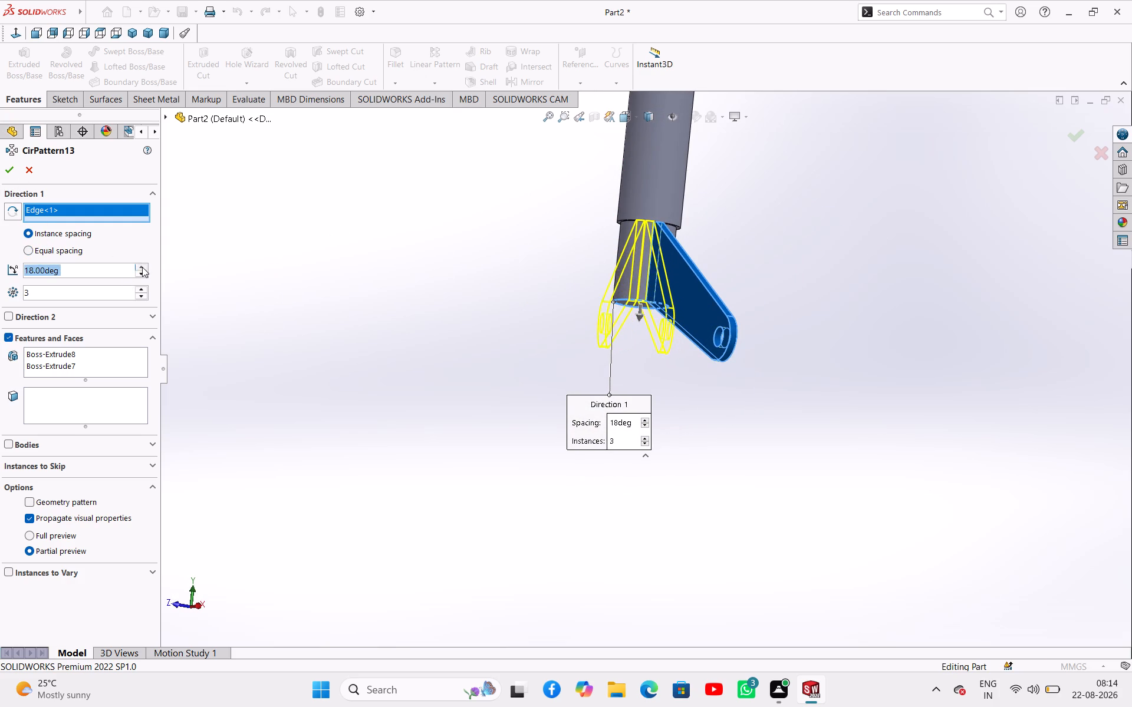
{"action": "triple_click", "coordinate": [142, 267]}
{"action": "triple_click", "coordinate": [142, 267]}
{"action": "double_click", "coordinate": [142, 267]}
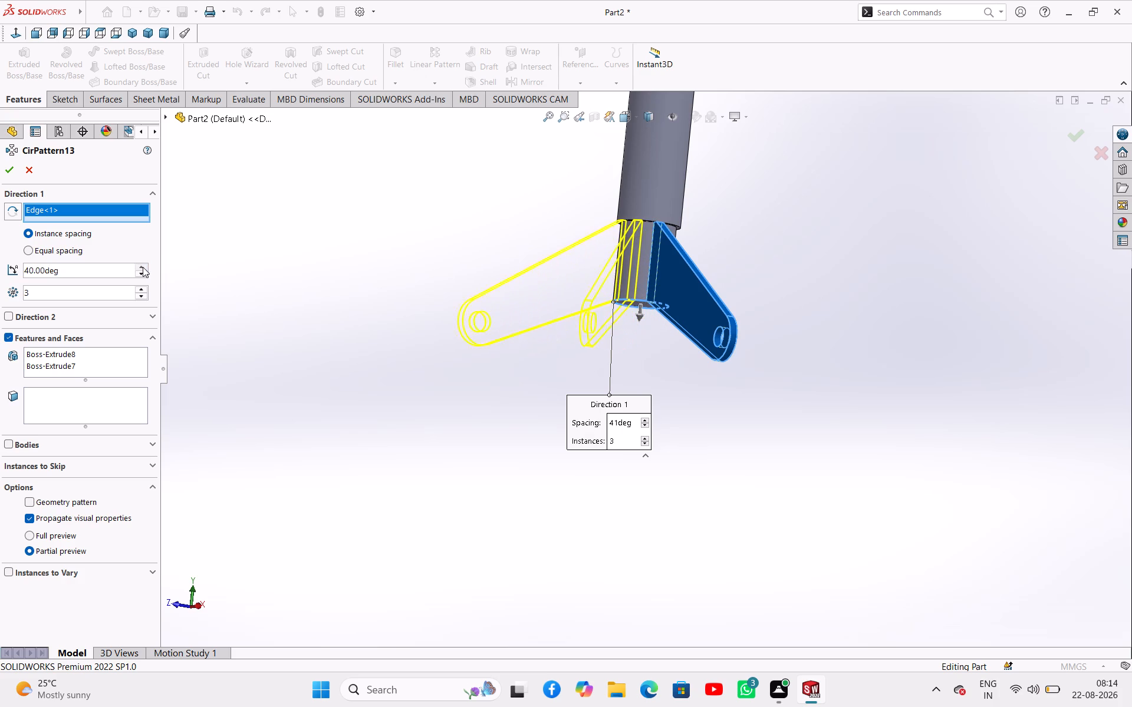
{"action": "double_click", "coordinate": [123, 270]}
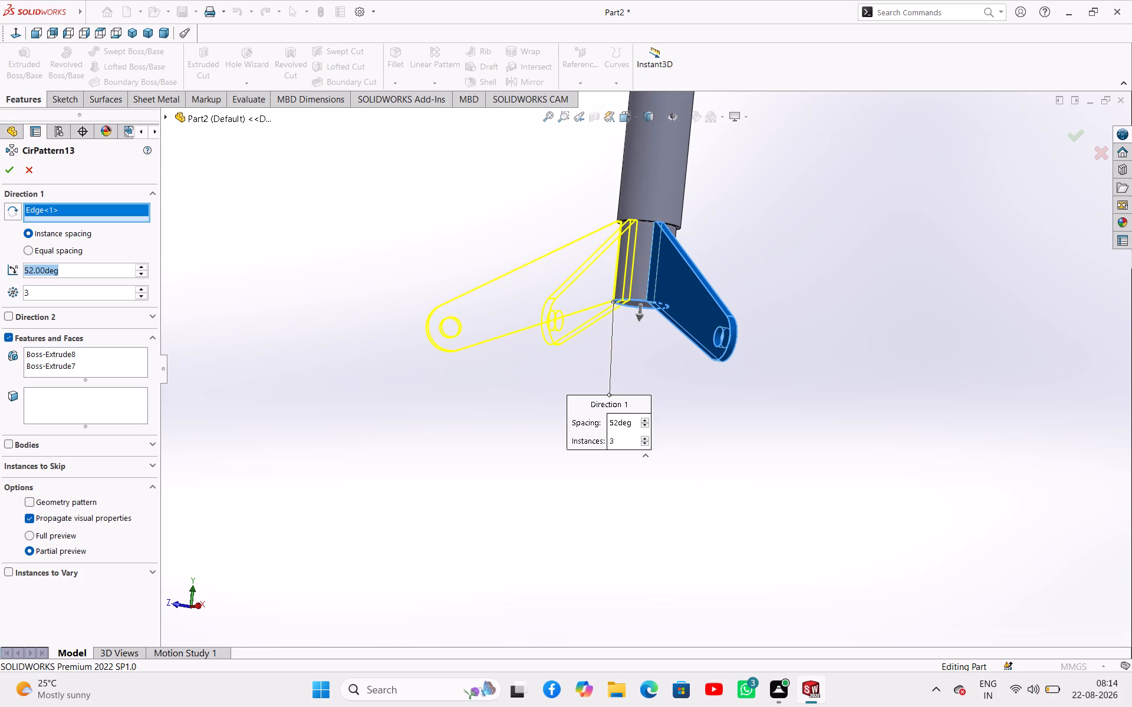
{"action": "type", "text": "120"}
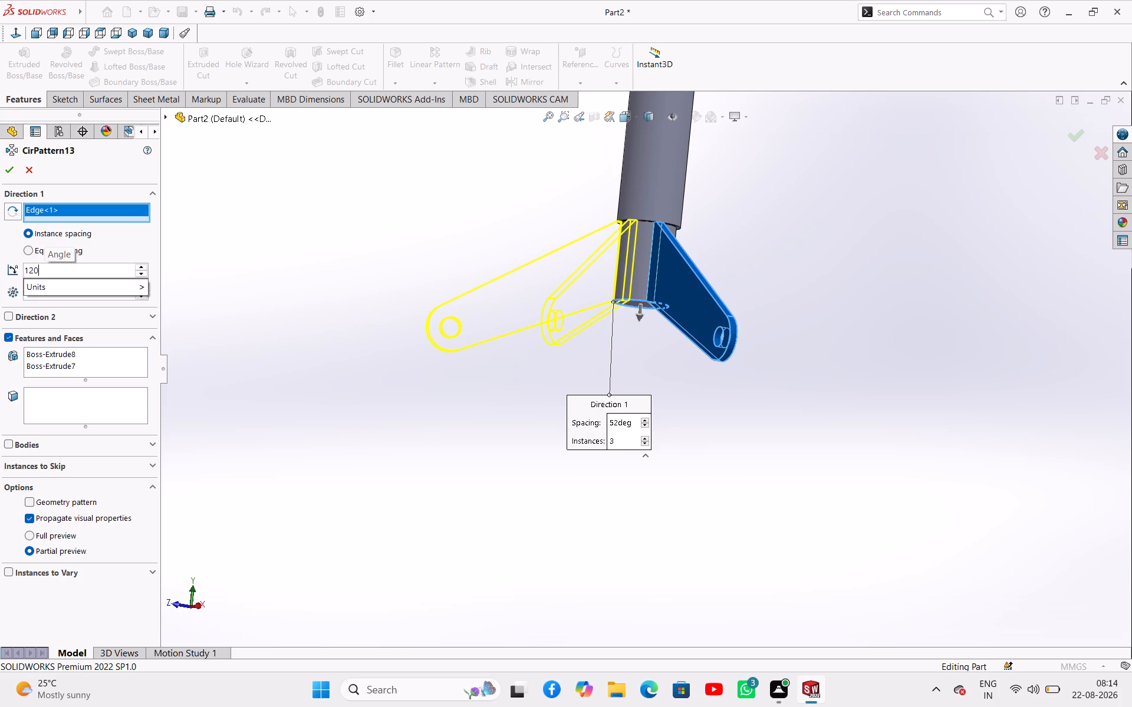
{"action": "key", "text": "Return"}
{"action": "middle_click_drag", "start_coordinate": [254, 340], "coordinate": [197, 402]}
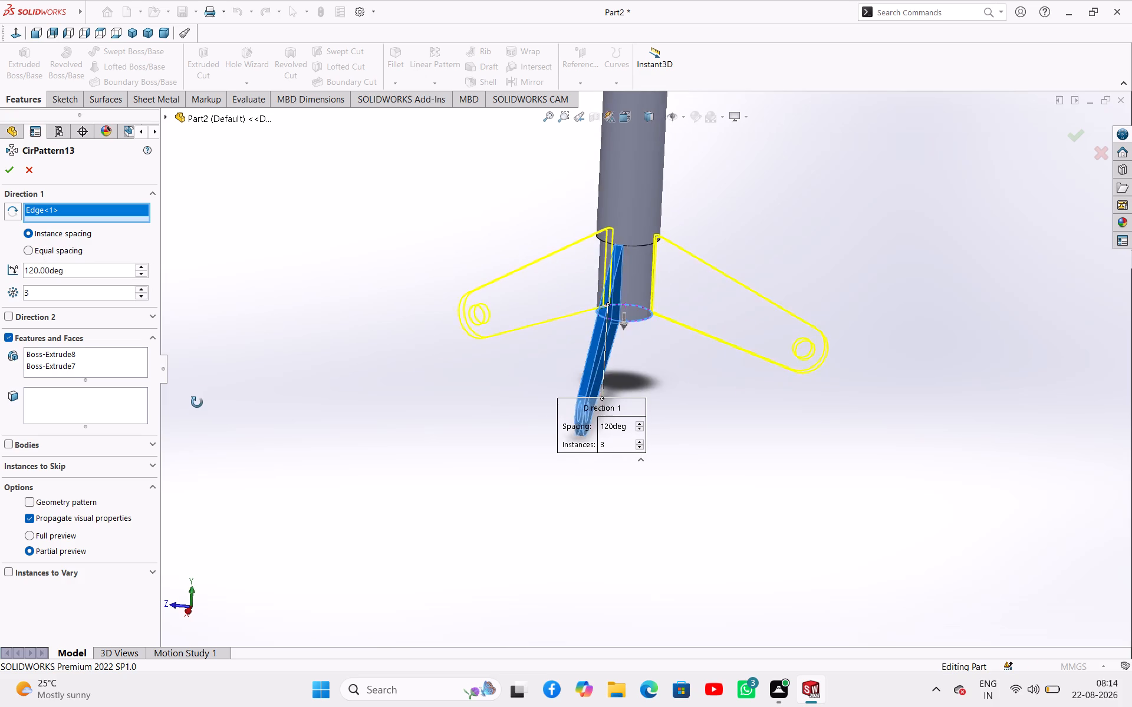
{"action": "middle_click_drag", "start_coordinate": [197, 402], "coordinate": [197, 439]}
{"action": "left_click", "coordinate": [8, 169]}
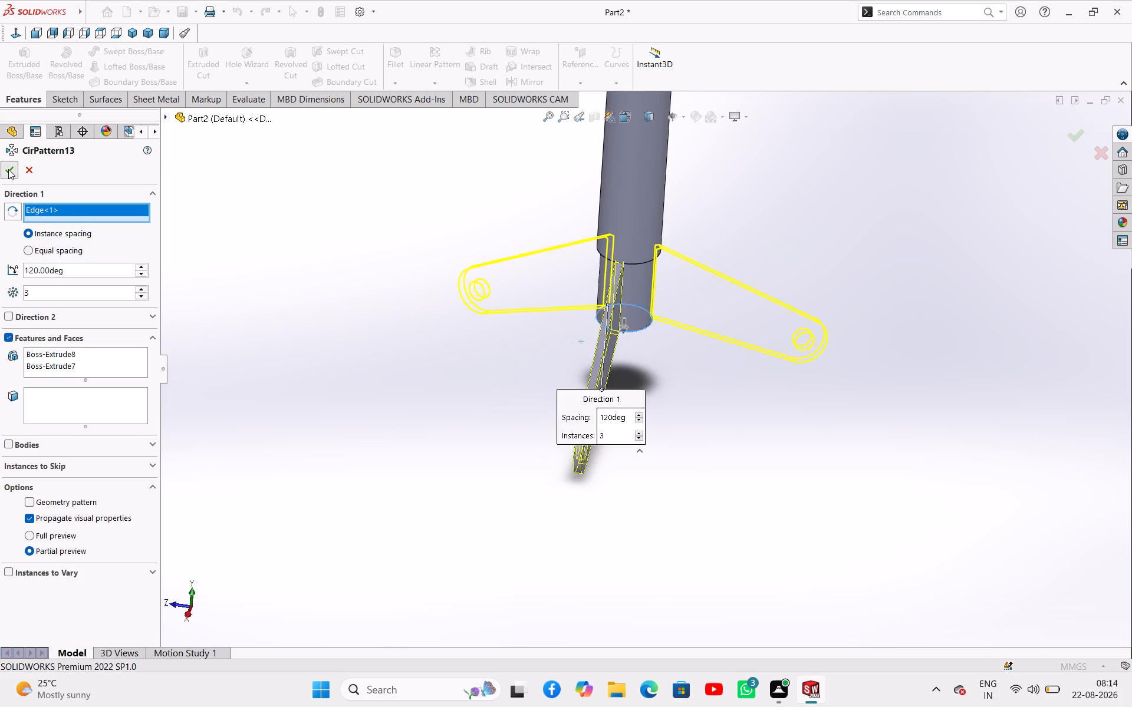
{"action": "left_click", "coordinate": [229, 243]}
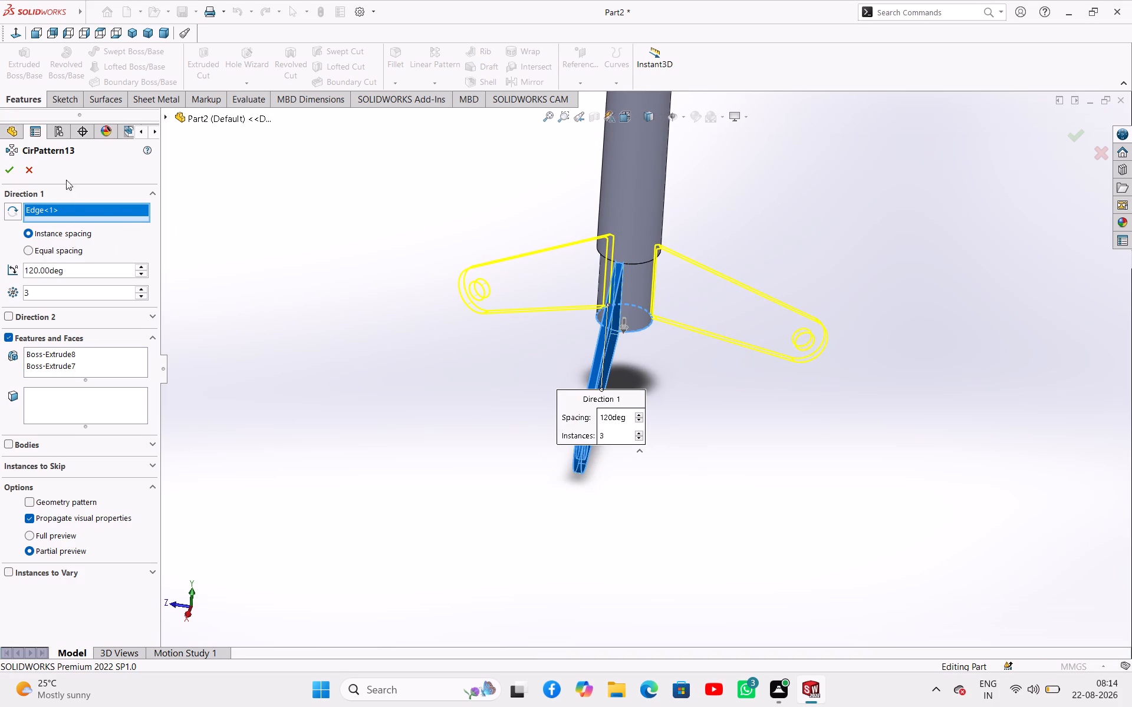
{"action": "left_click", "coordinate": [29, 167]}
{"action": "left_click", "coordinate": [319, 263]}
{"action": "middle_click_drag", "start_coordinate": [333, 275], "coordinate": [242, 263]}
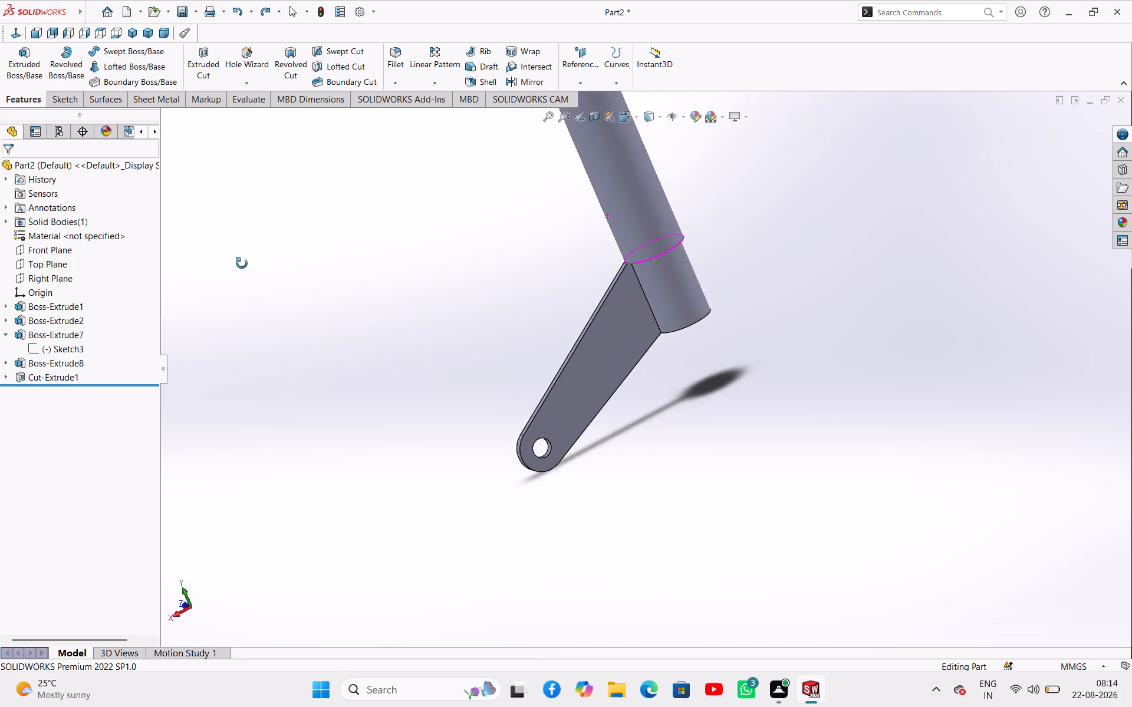
Circular-pattern the filler boss alone around the reduced shaft's end edge, with 3 instances equally spaced over 360 degrees.
{"action": "middle_click_drag", "start_coordinate": [242, 263], "coordinate": [315, 262]}
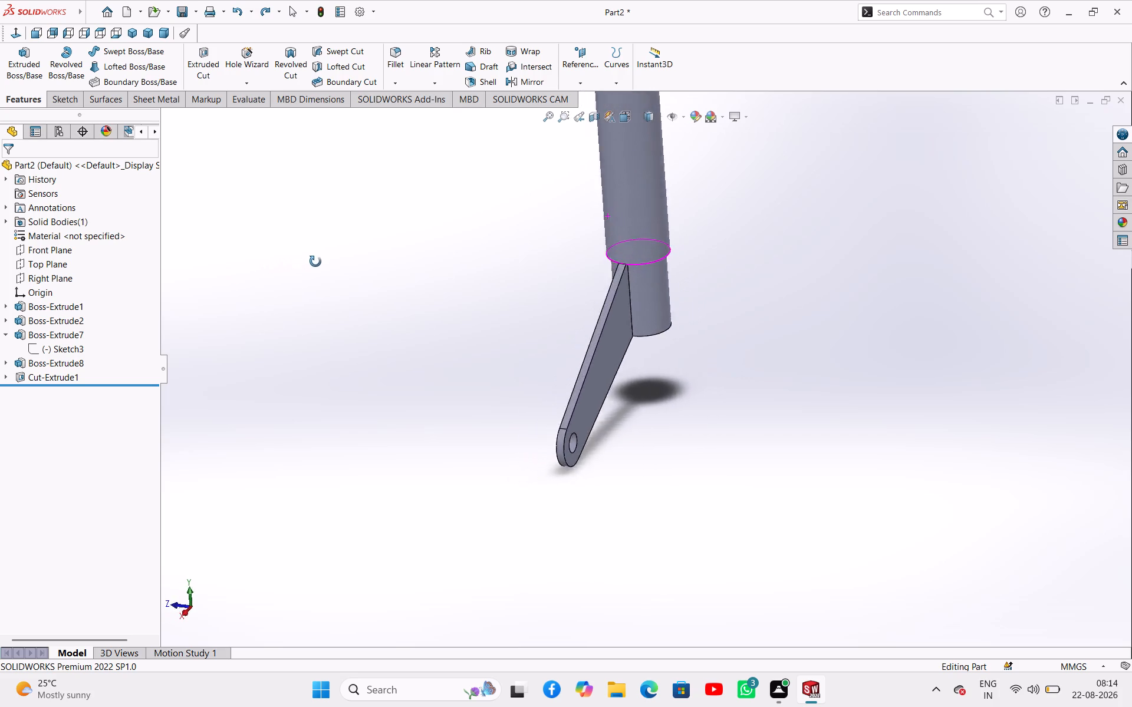
{"action": "middle_click_drag", "start_coordinate": [315, 262], "coordinate": [482, 305]}
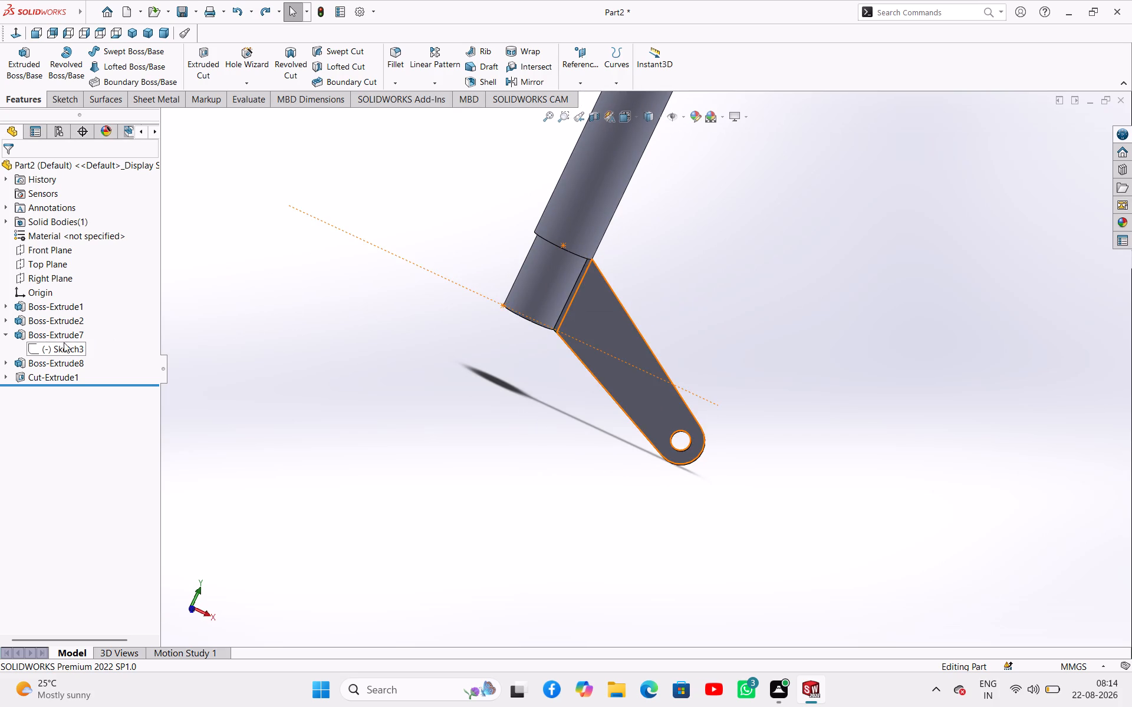
{"action": "left_click", "coordinate": [192, 380]}
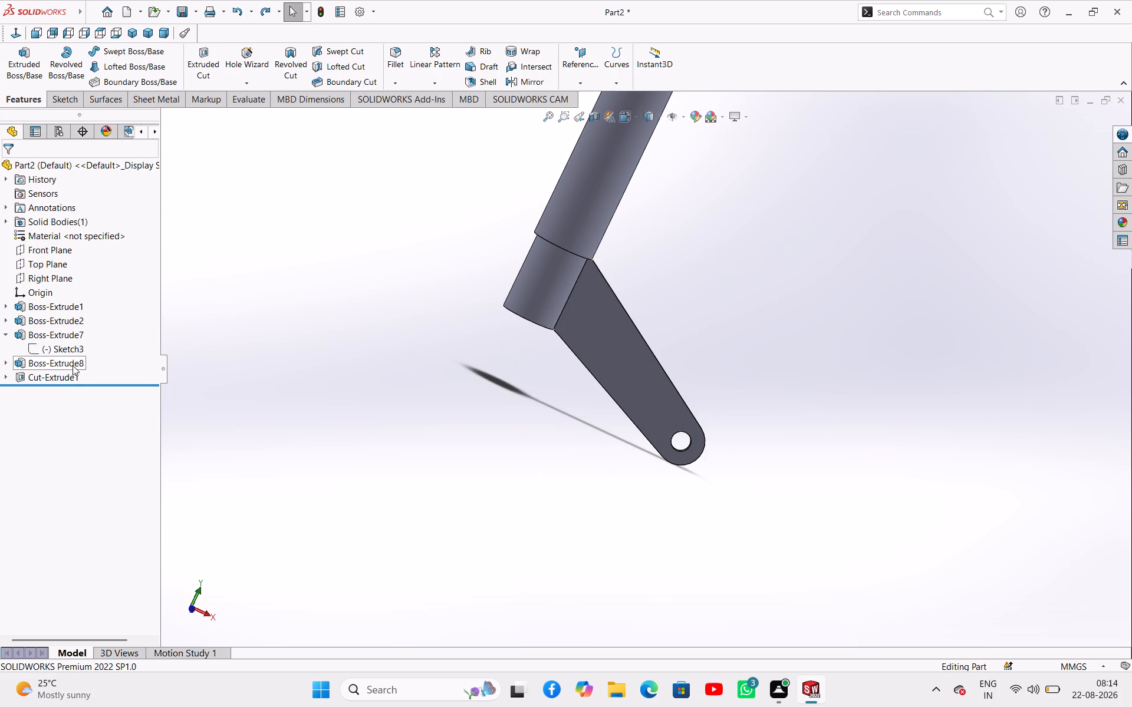
{"action": "left_click", "coordinate": [73, 365]}
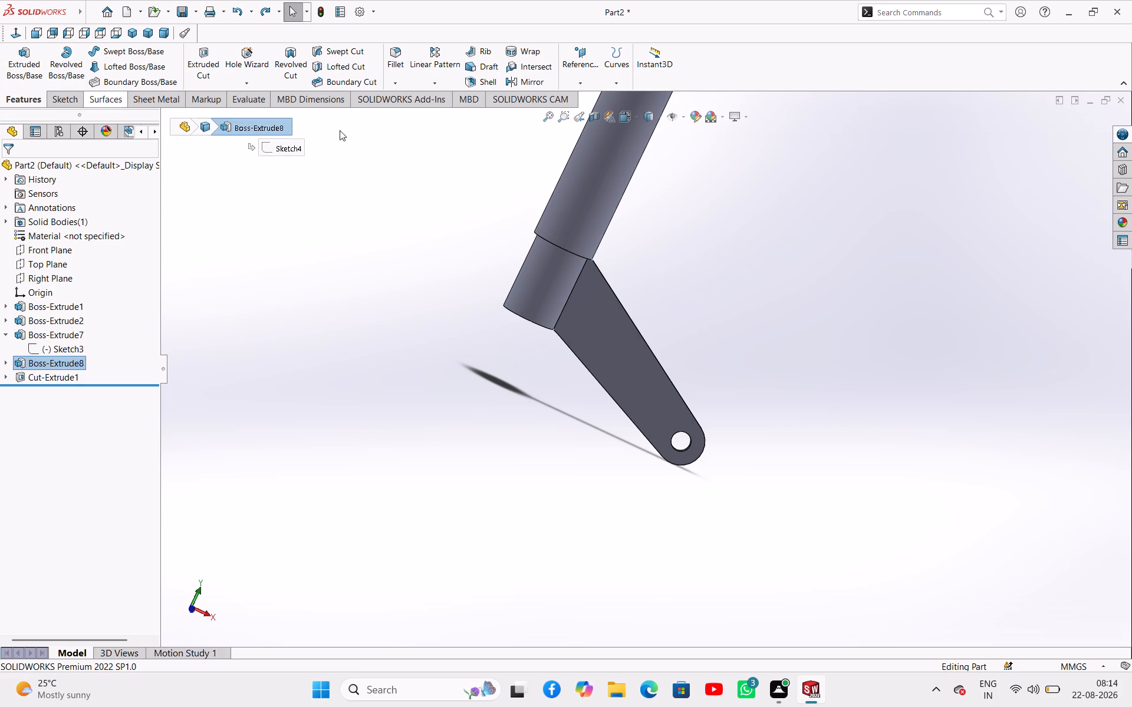
{"action": "left_click", "coordinate": [442, 80]}
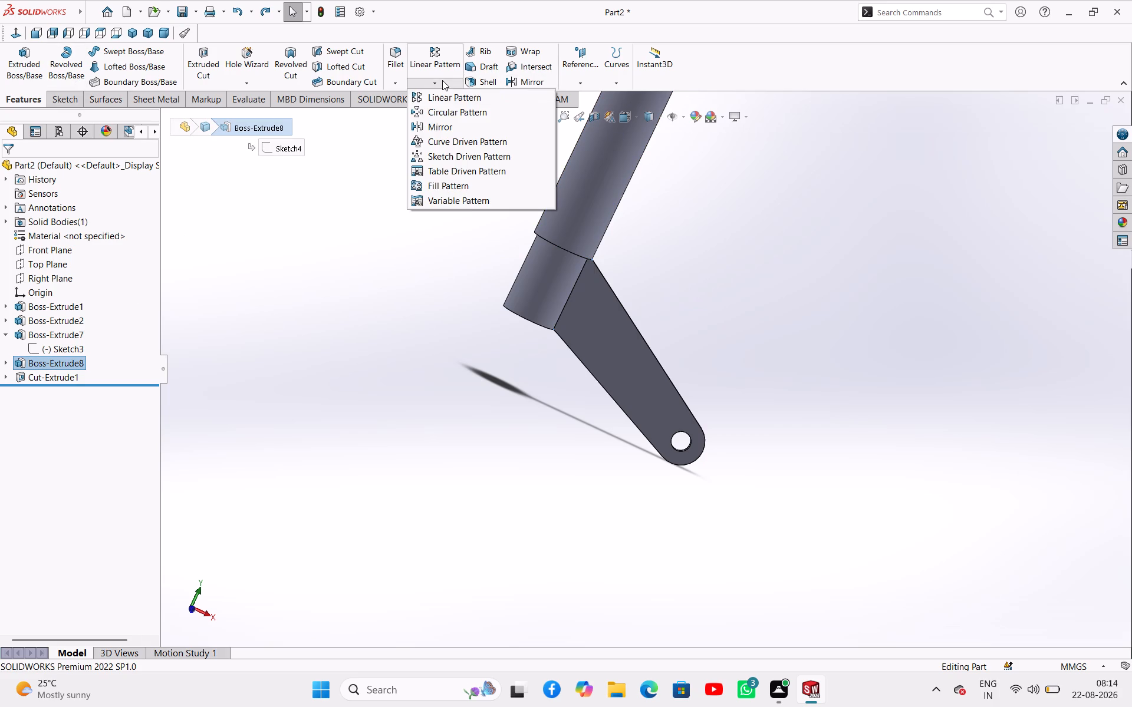
{"action": "left_click", "coordinate": [443, 110]}
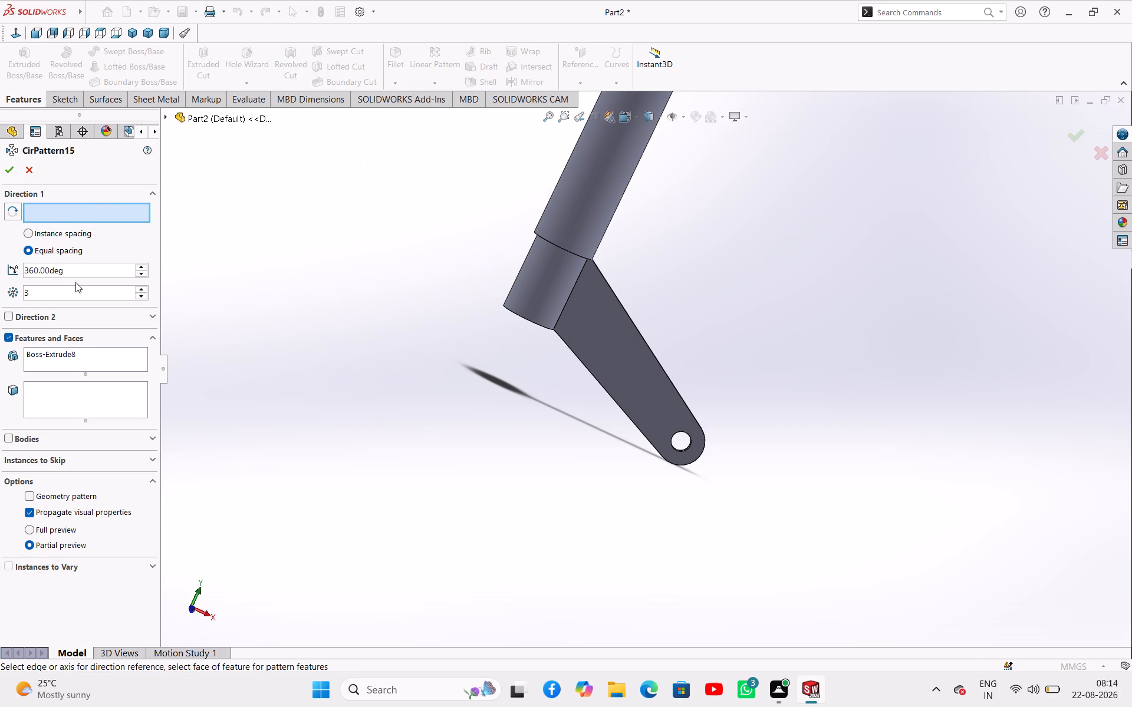
{"action": "left_click", "coordinate": [521, 318]}
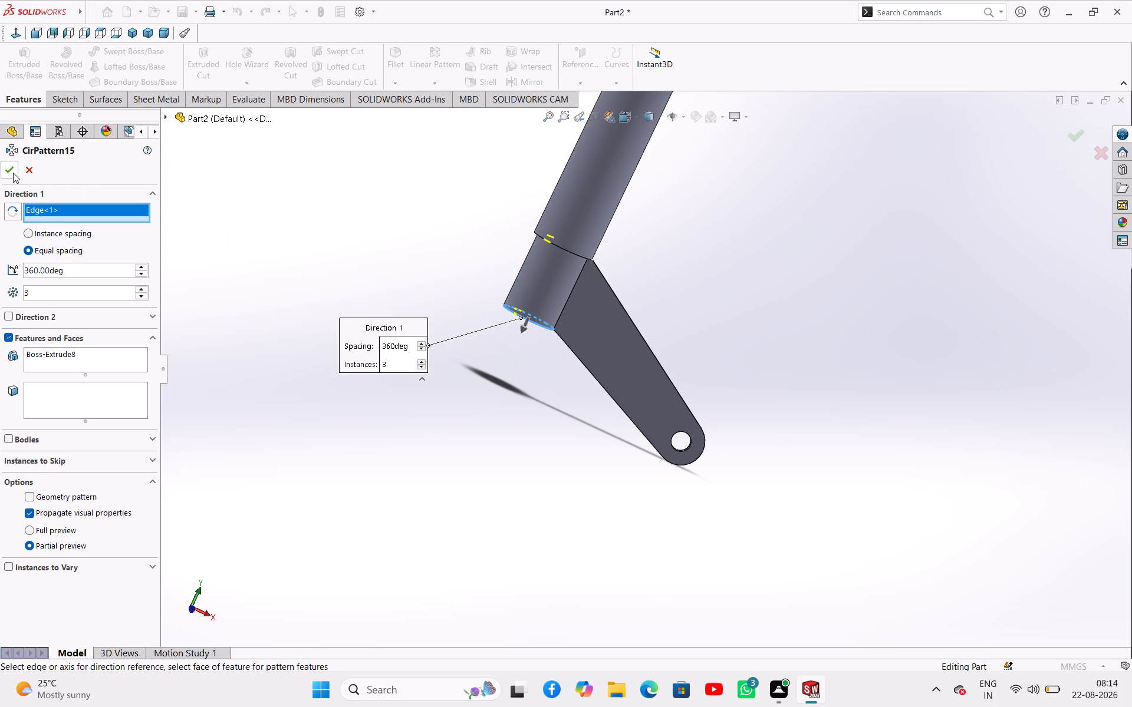
{"action": "left_click", "coordinate": [13, 173]}
{"action": "left_click", "coordinate": [321, 255]}
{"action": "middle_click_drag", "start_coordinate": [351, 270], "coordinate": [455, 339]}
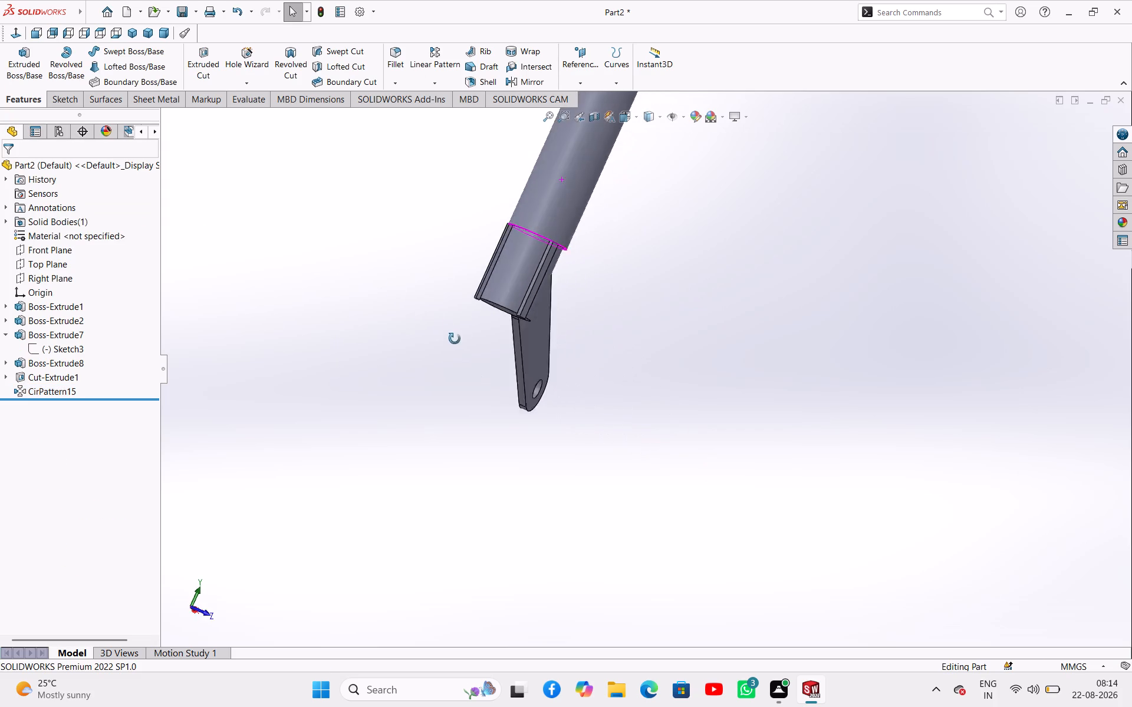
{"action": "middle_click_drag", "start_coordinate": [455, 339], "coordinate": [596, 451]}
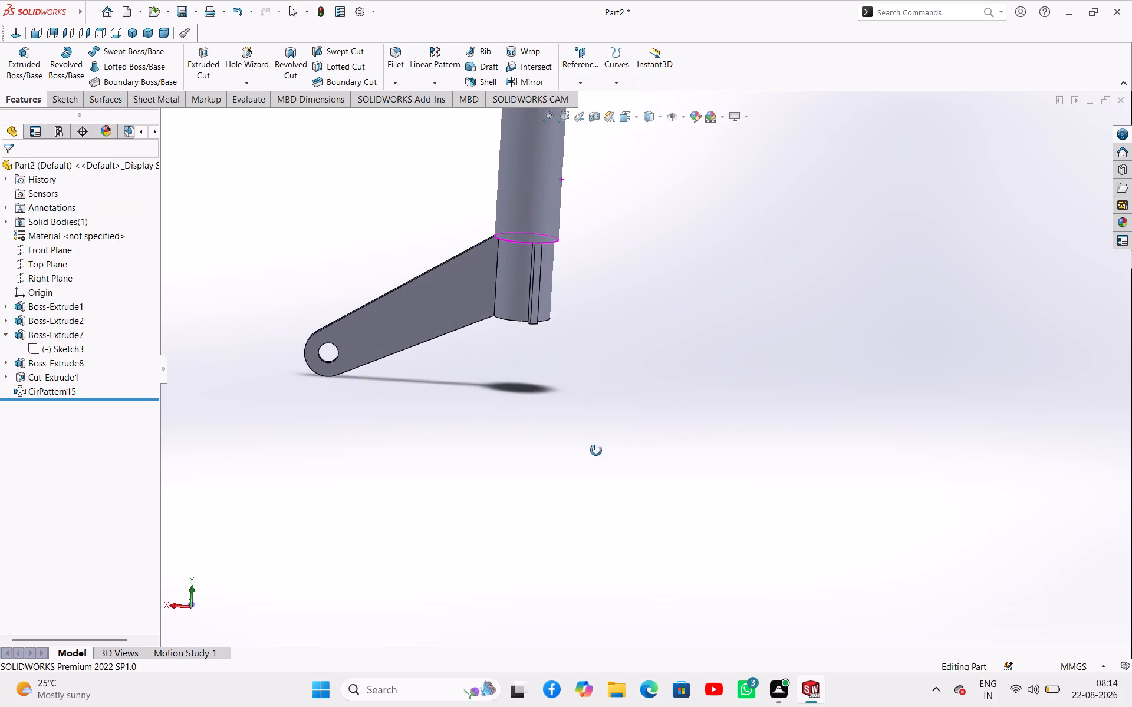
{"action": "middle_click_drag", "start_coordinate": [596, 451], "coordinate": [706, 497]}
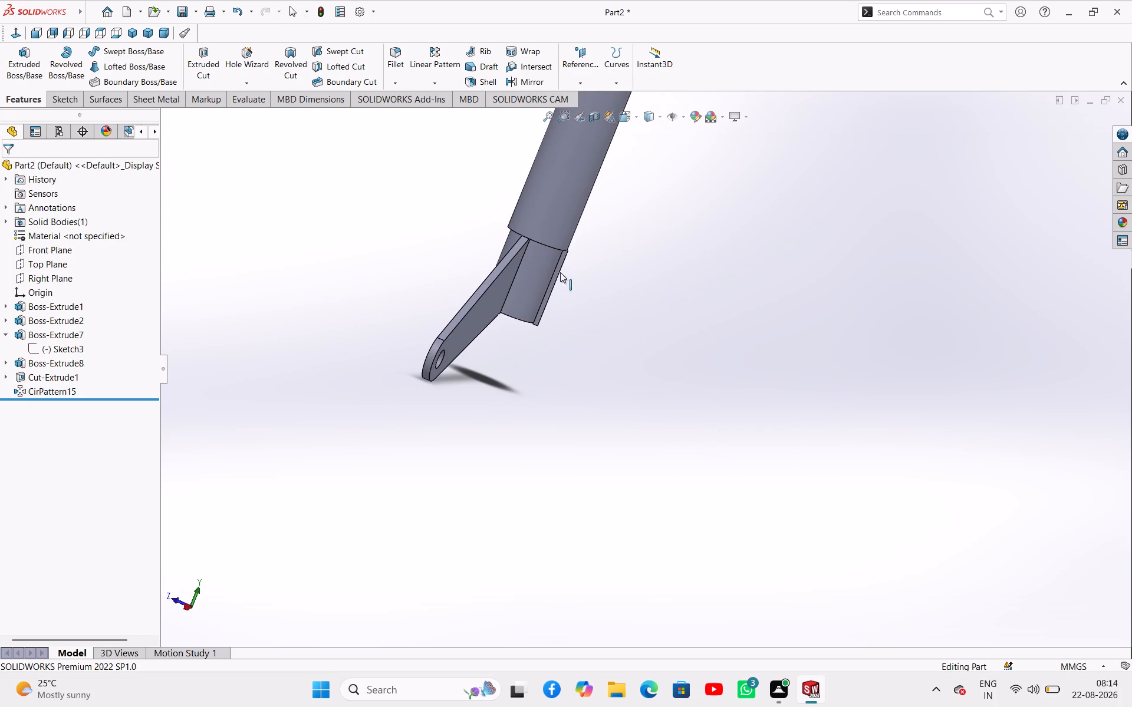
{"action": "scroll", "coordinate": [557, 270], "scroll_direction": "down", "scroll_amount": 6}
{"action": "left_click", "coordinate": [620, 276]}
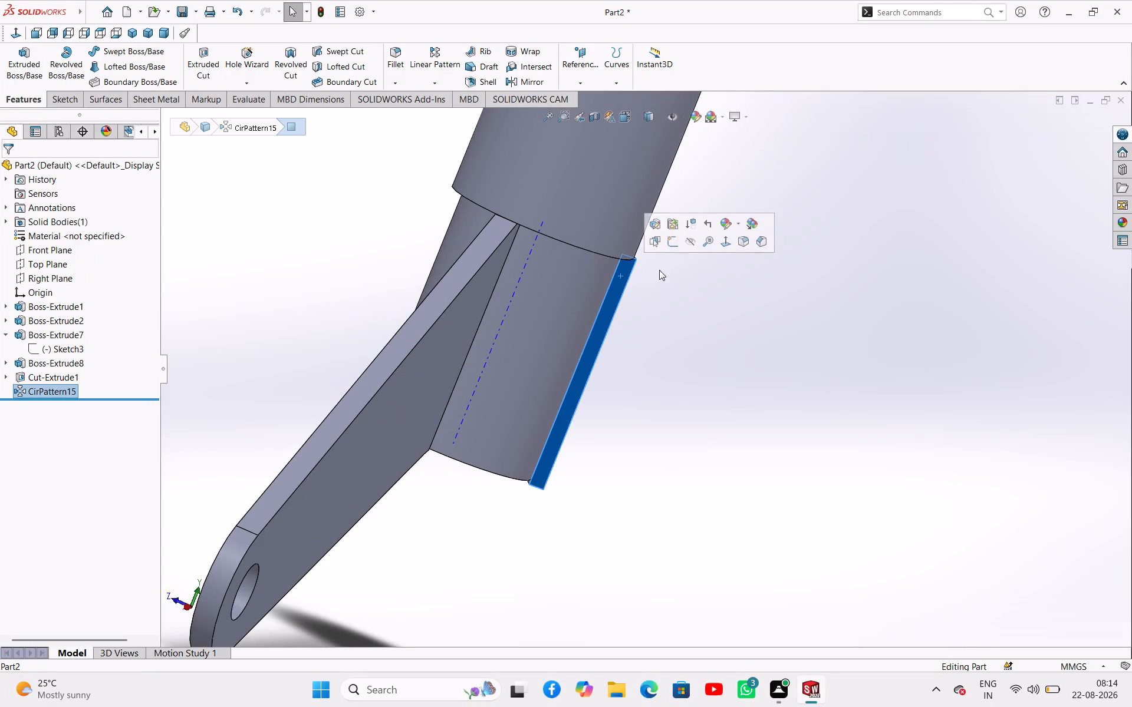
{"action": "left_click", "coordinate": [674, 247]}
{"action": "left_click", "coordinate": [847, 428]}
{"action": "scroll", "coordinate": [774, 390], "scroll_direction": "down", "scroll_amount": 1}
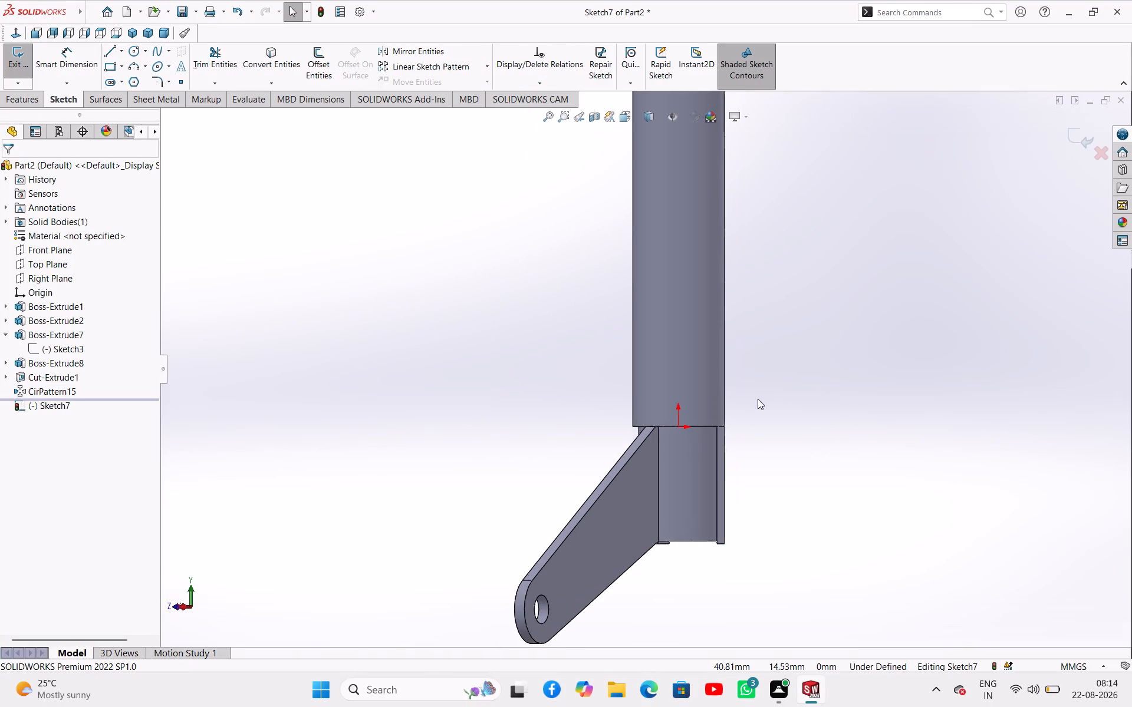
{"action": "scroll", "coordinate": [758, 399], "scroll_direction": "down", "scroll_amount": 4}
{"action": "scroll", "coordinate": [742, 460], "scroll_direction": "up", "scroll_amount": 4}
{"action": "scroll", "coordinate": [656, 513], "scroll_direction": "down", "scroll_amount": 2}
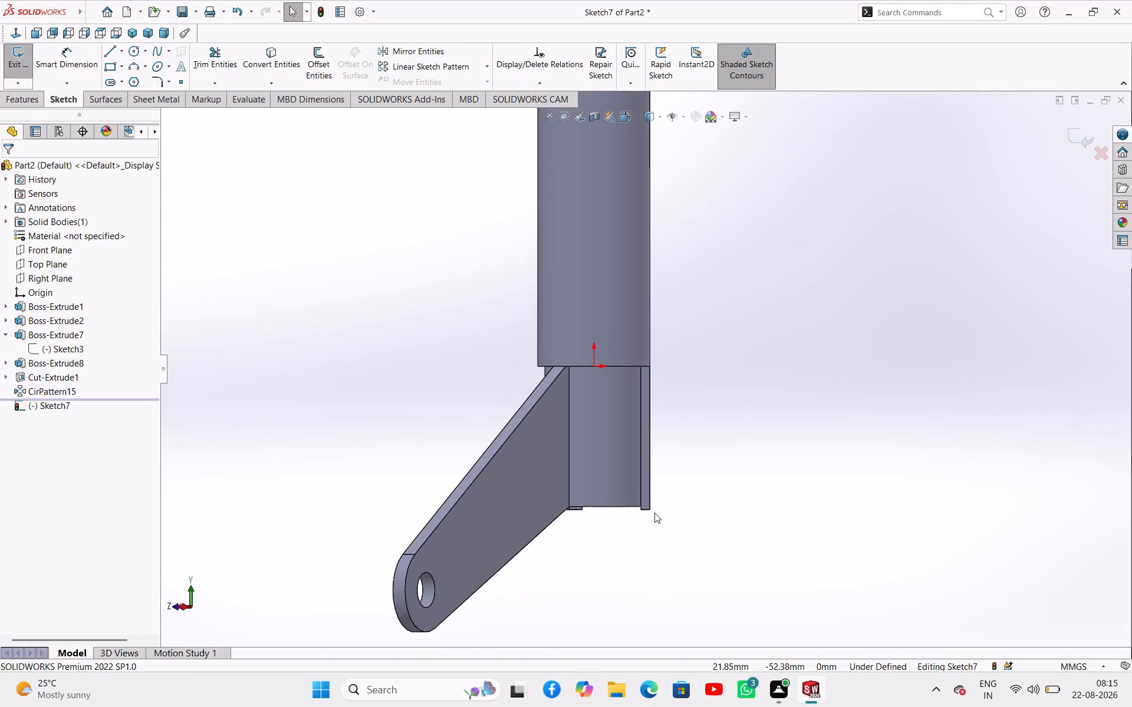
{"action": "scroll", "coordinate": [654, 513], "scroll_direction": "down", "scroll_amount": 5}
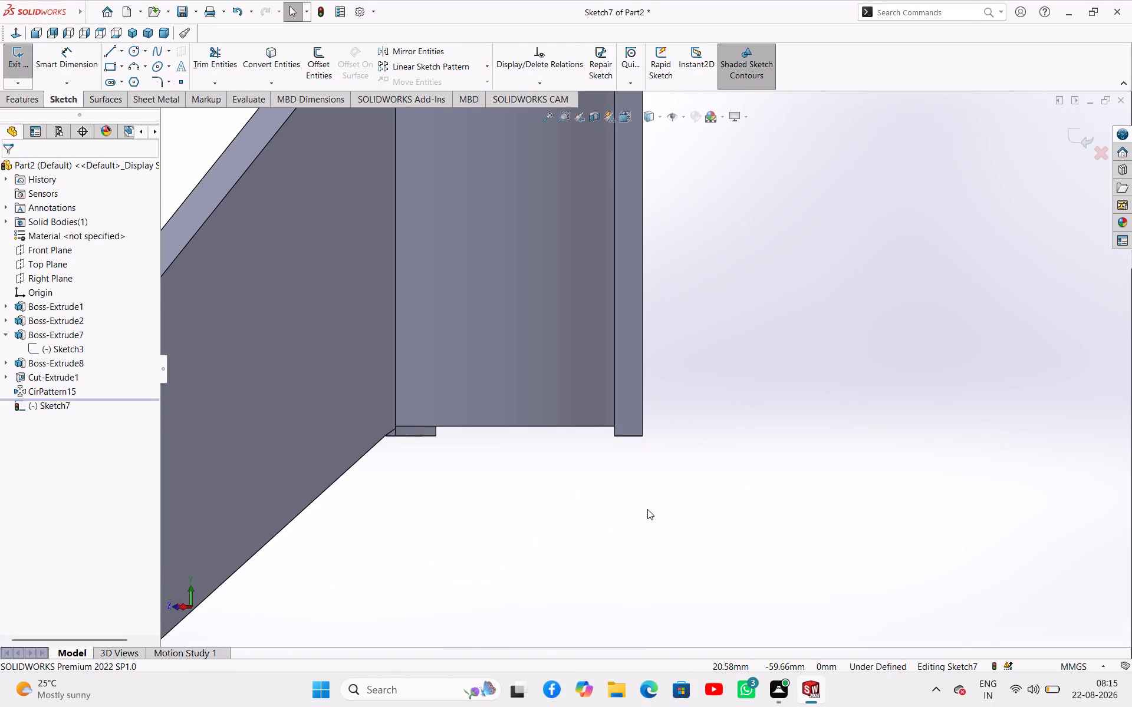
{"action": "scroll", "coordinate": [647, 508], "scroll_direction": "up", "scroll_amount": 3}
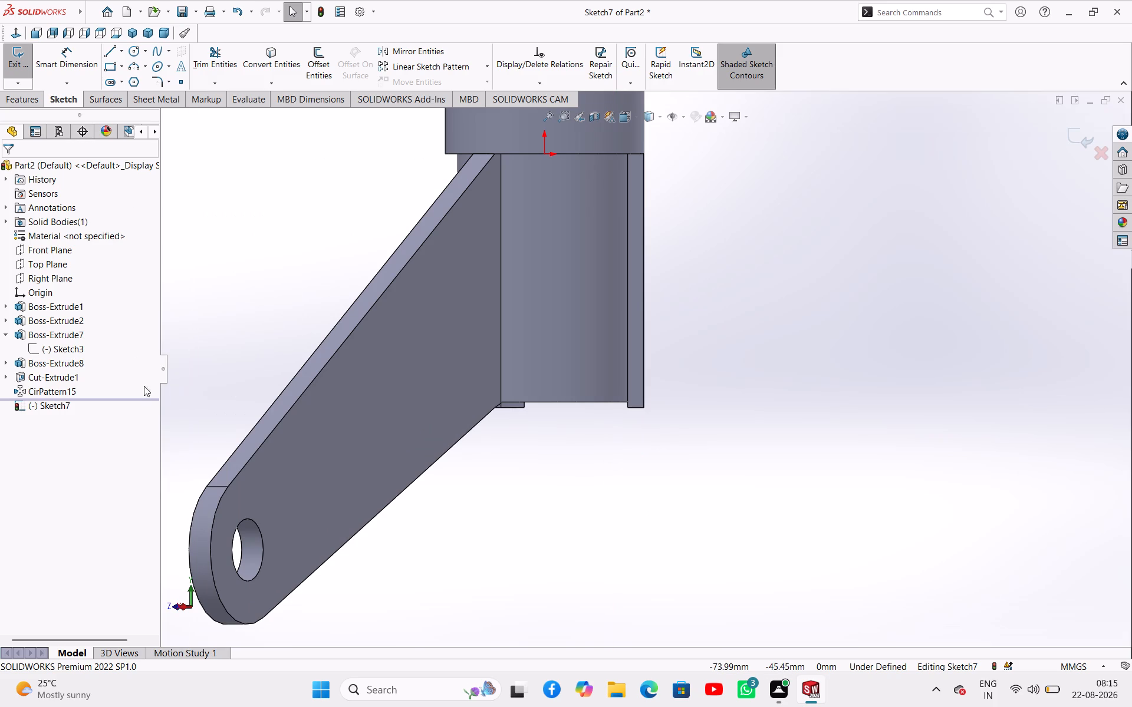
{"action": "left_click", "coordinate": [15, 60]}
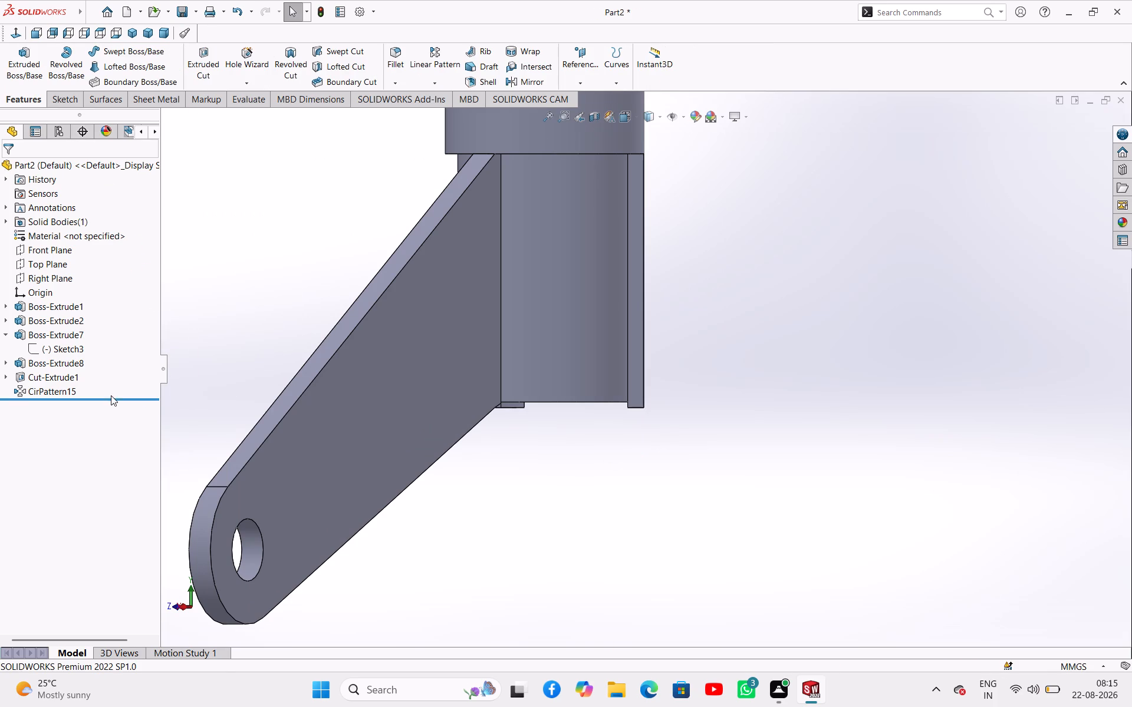
Roll the model back to before the filler pattern, examine the cut where the arm's underside meets the shaft end, and roll forward again.
{"action": "left_click_drag", "start_coordinate": [112, 398], "coordinate": [118, 385]}
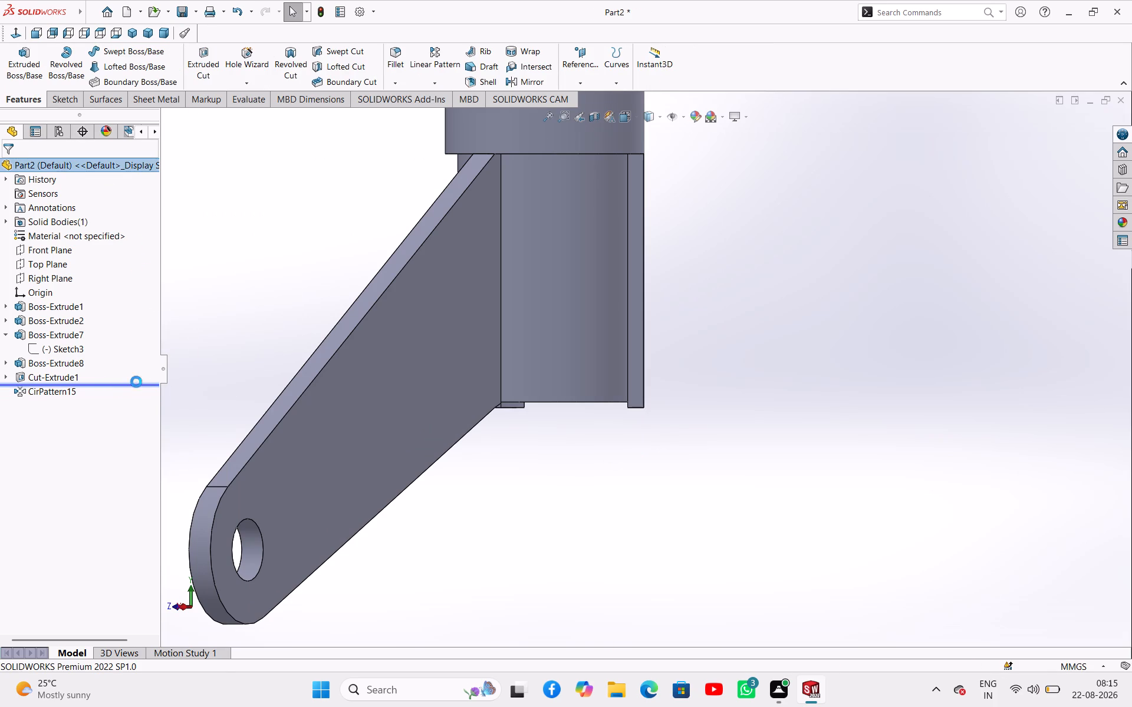
{"action": "left_click", "coordinate": [253, 314]}
{"action": "middle_click_drag", "start_coordinate": [263, 308], "coordinate": [469, 333]}
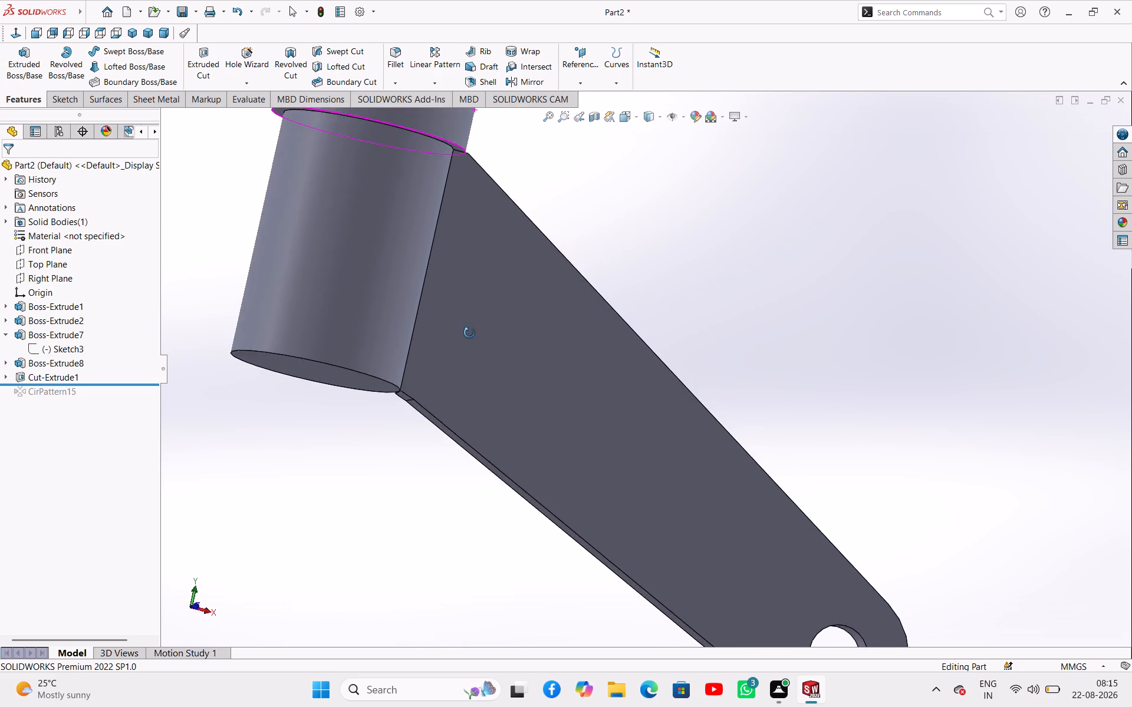
{"action": "middle_click_drag", "start_coordinate": [469, 333], "coordinate": [424, 339]}
{"action": "scroll", "coordinate": [403, 361], "scroll_direction": "down", "scroll_amount": 6}
{"action": "middle_click_drag", "start_coordinate": [416, 425], "coordinate": [436, 417]}
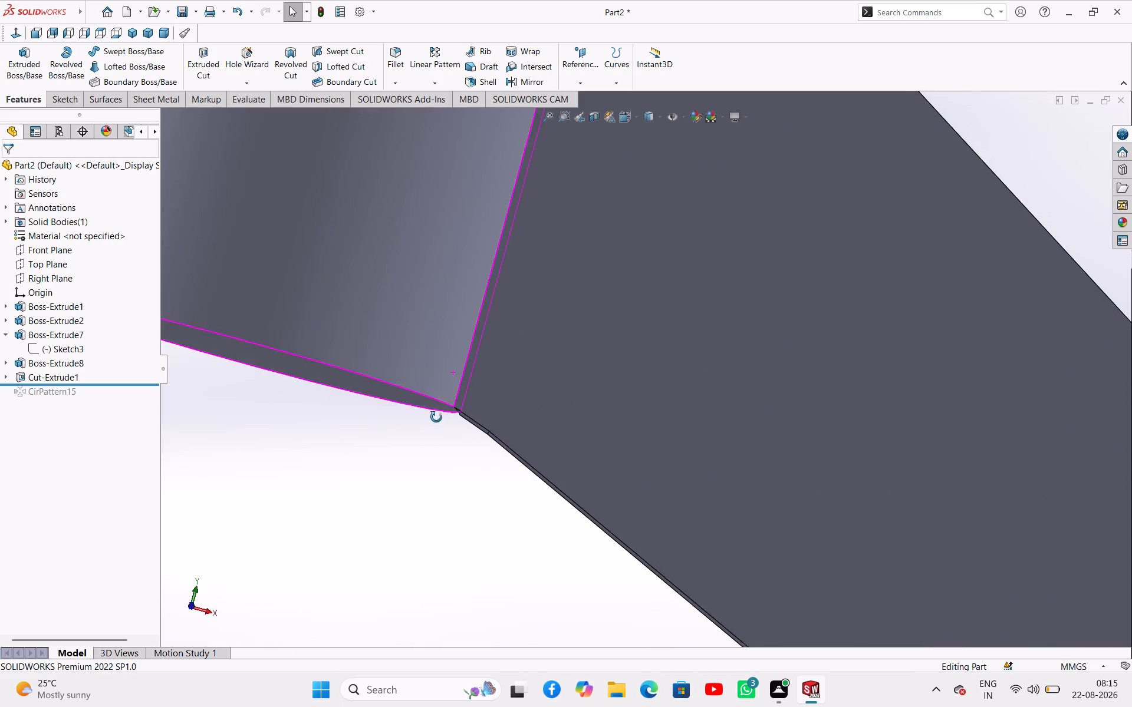
{"action": "middle_click_drag", "start_coordinate": [436, 417], "coordinate": [537, 378]}
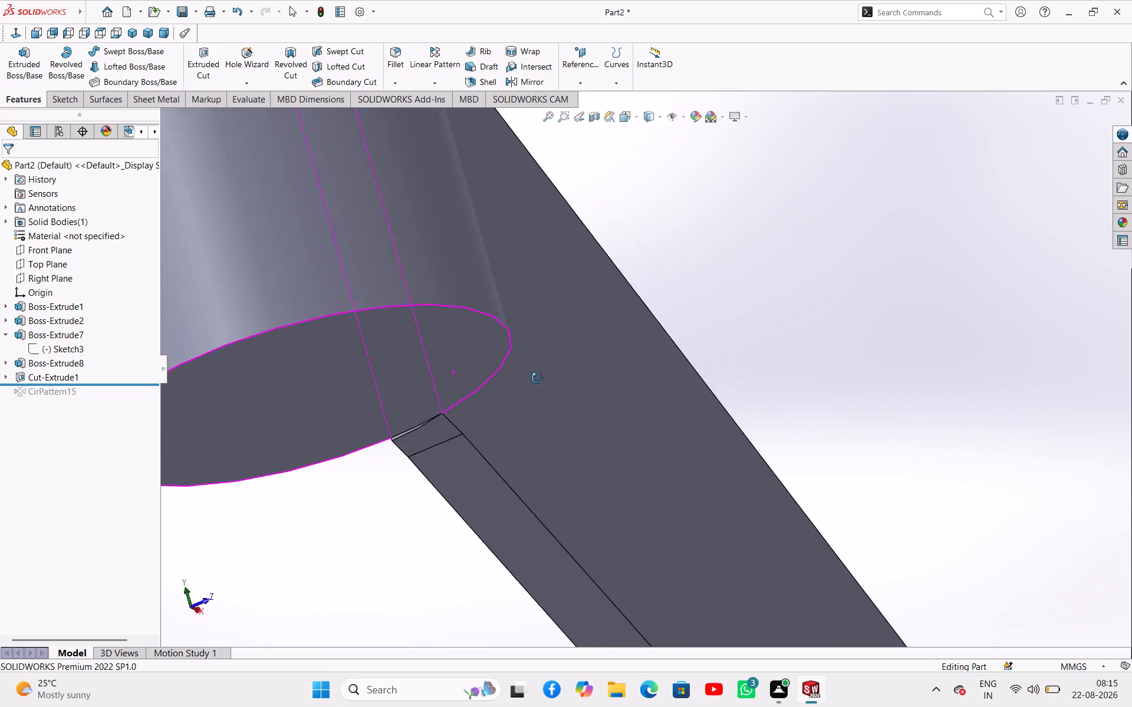
{"action": "middle_click_drag", "start_coordinate": [537, 378], "coordinate": [611, 353]}
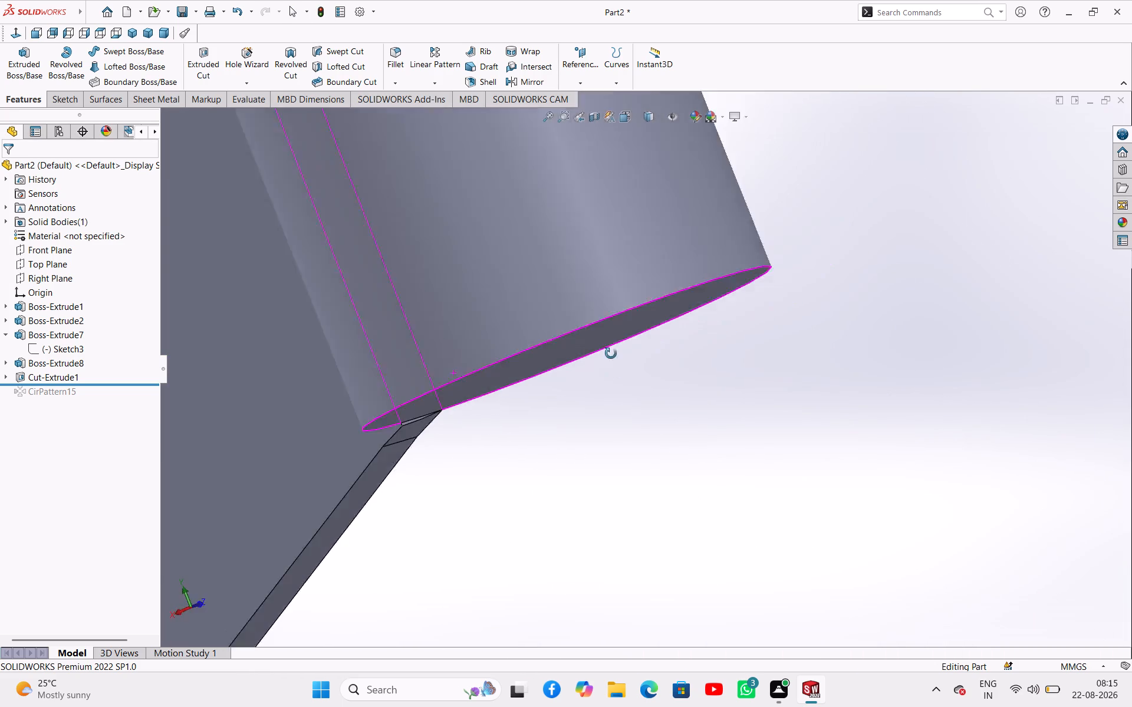
{"action": "middle_click_drag", "start_coordinate": [611, 353], "coordinate": [489, 465]}
{"action": "left_click_drag", "start_coordinate": [123, 383], "coordinate": [123, 419]}
Circular-pattern the cut at the filler boss's lower end around the shaft's end edge, with 3 instances equally spaced over 360 degrees.
{"action": "scroll", "coordinate": [364, 478], "scroll_direction": "up", "scroll_amount": 7}
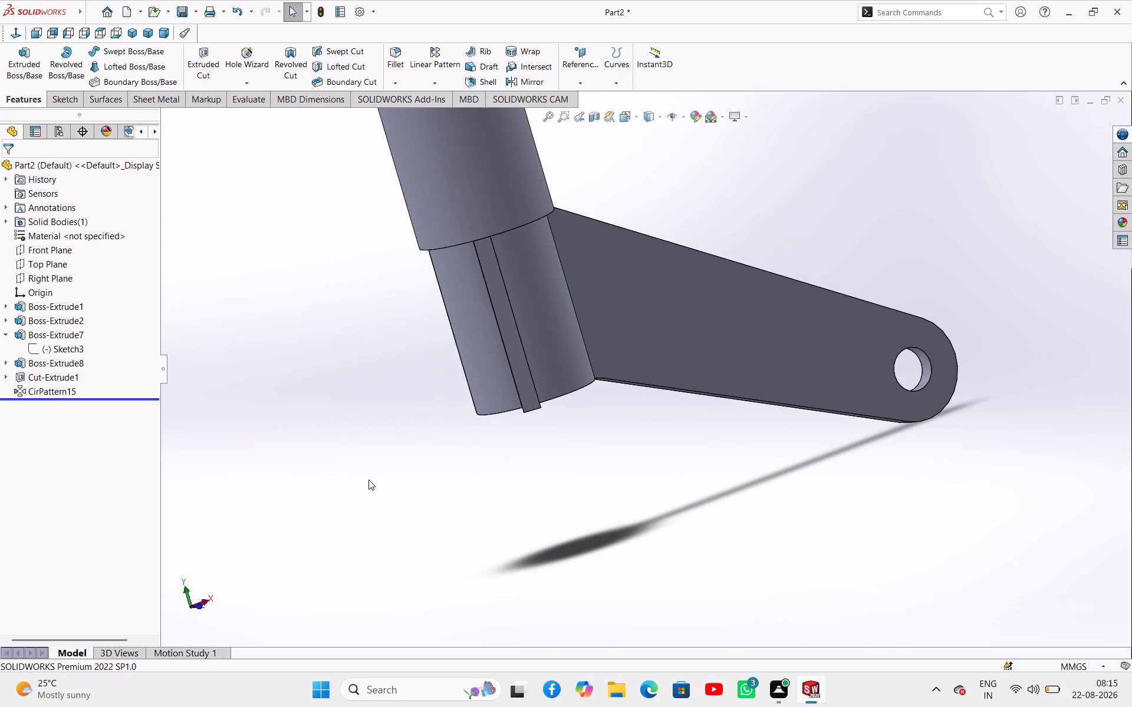
{"action": "left_click", "coordinate": [368, 480]}
{"action": "middle_click_drag", "start_coordinate": [400, 479], "coordinate": [574, 355]}
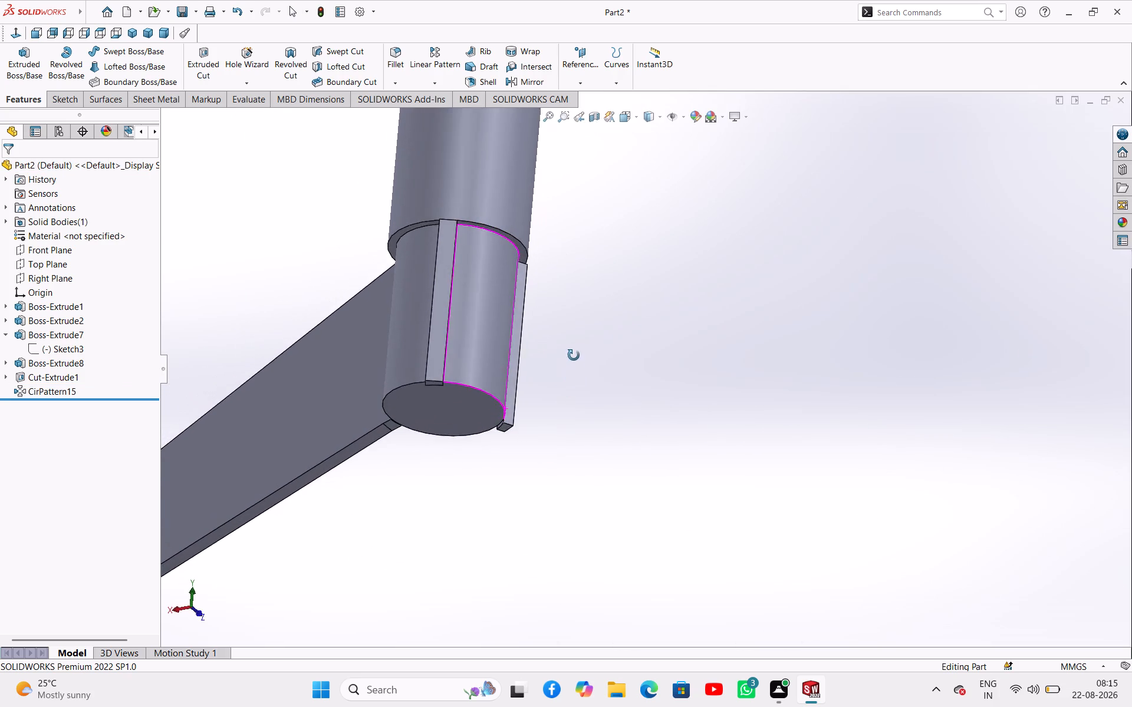
{"action": "middle_click_drag", "start_coordinate": [574, 355], "coordinate": [505, 321]}
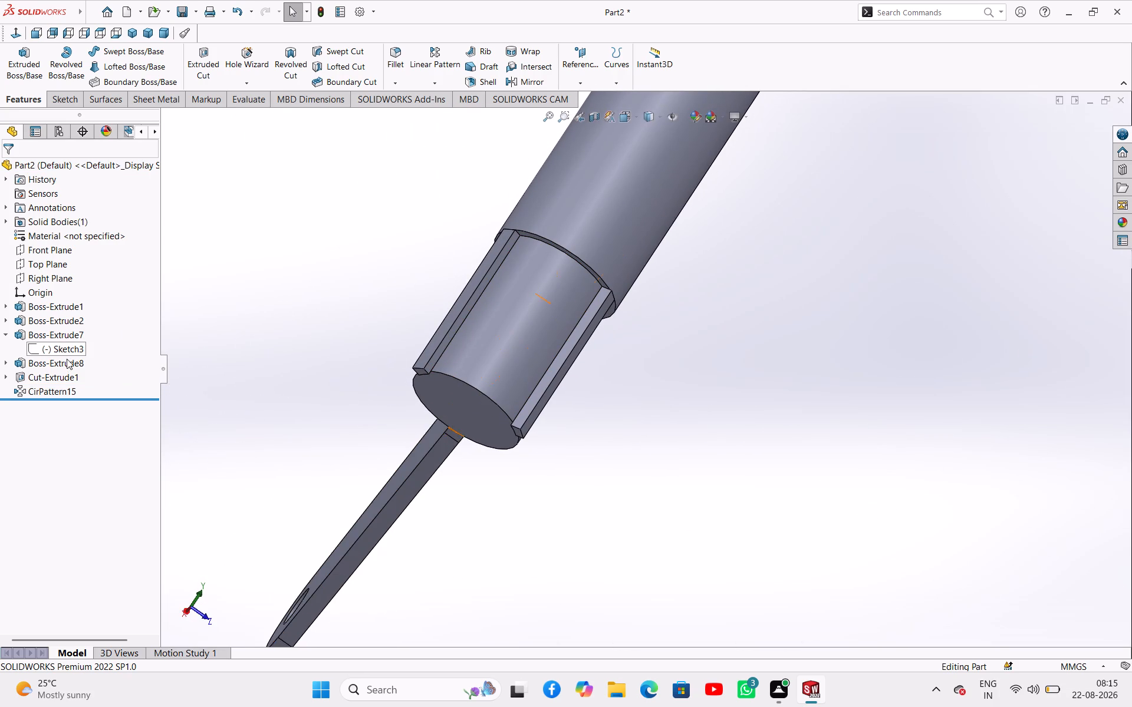
{"action": "left_click", "coordinate": [67, 375]}
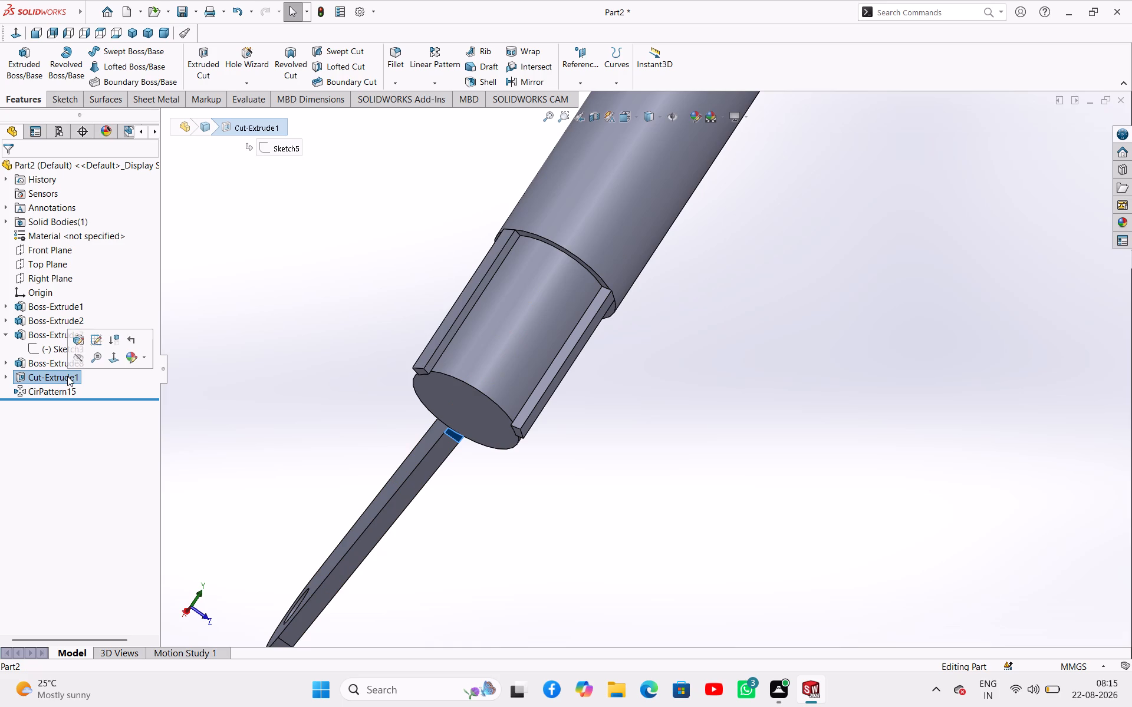
{"action": "left_click", "coordinate": [446, 81]}
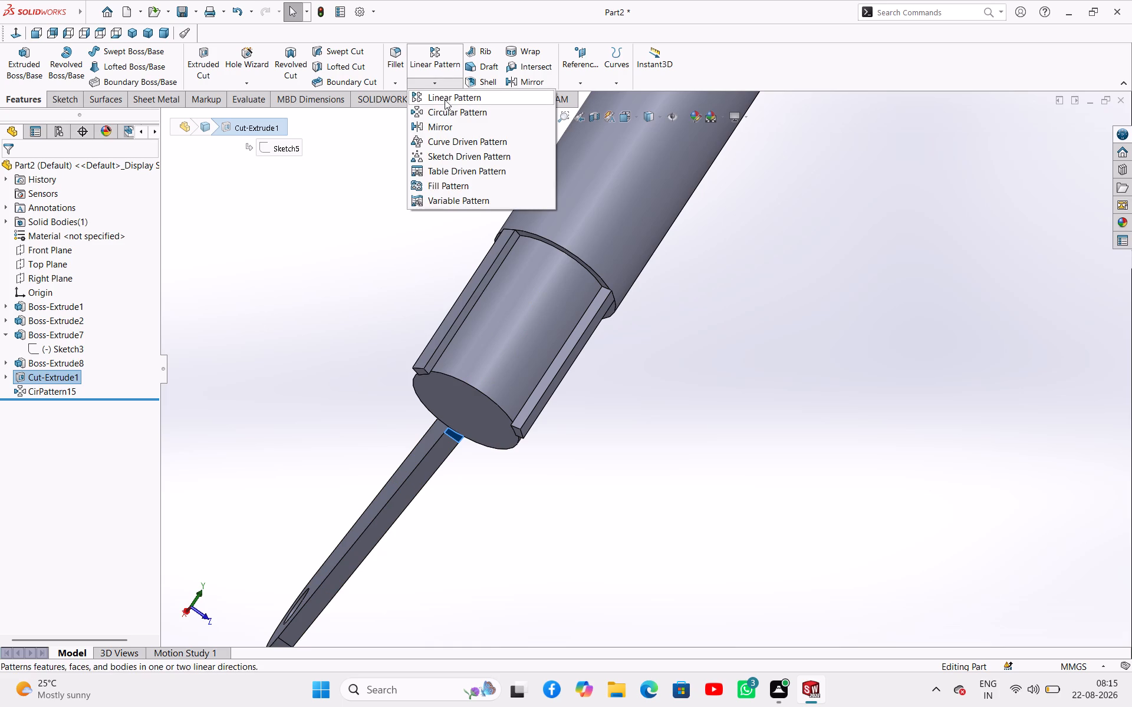
{"action": "left_click", "coordinate": [445, 108]}
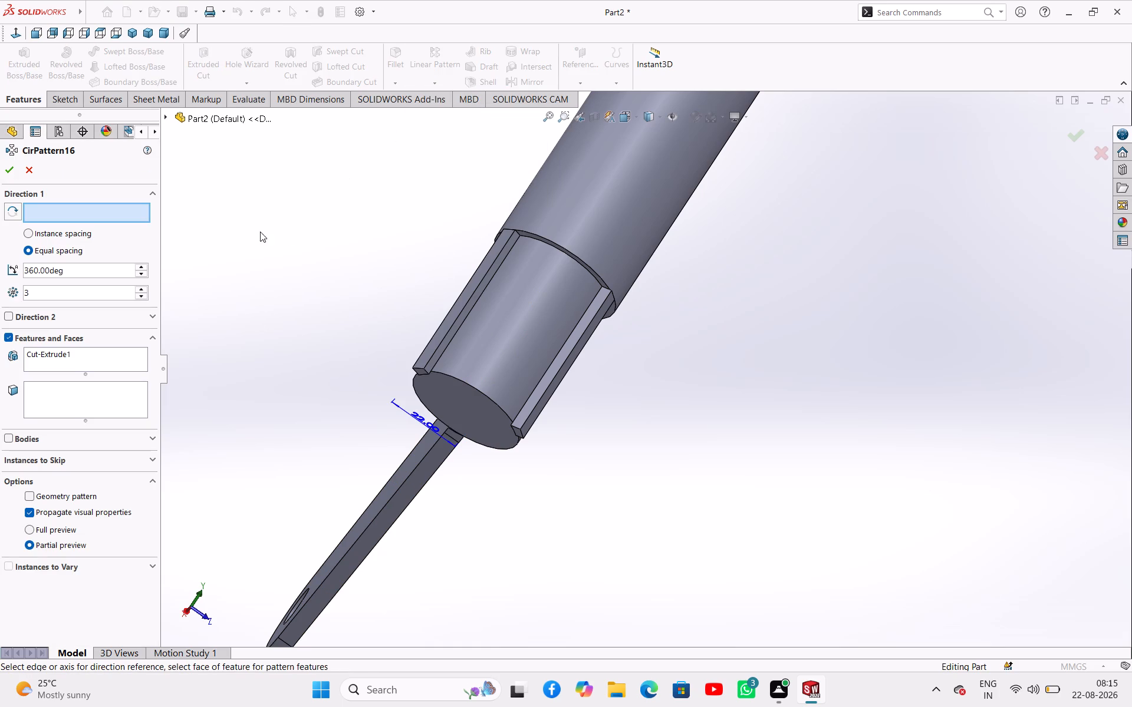
{"action": "left_click", "coordinate": [468, 382]}
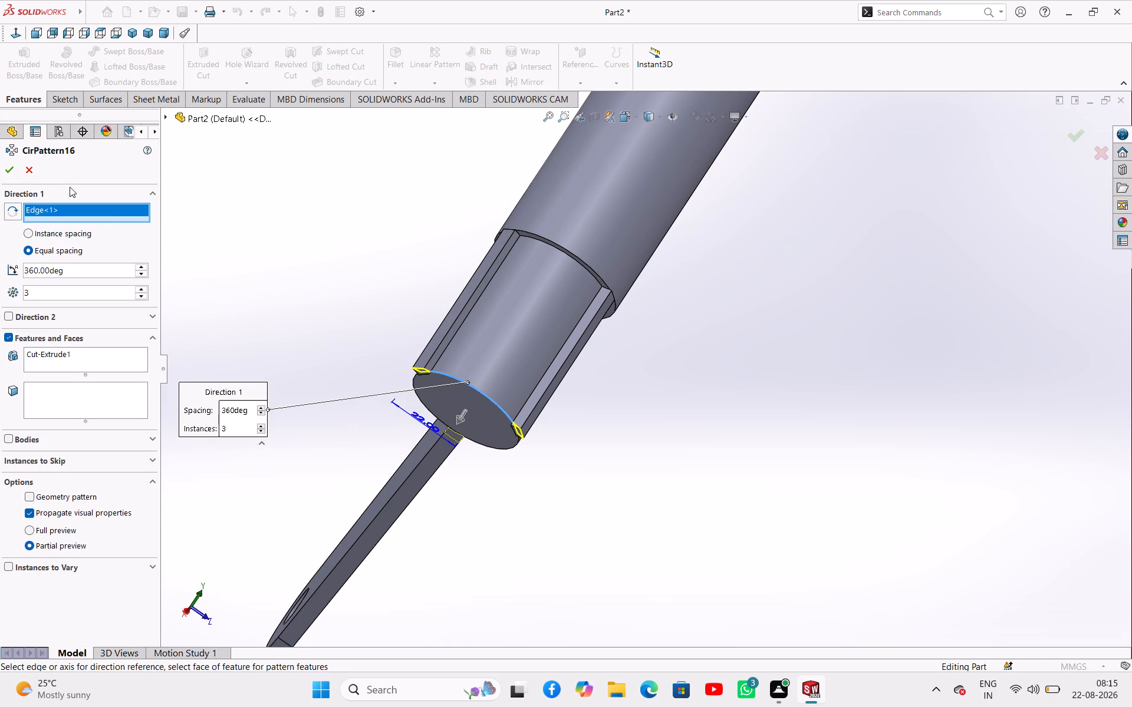
{"action": "left_click", "coordinate": [15, 170]}
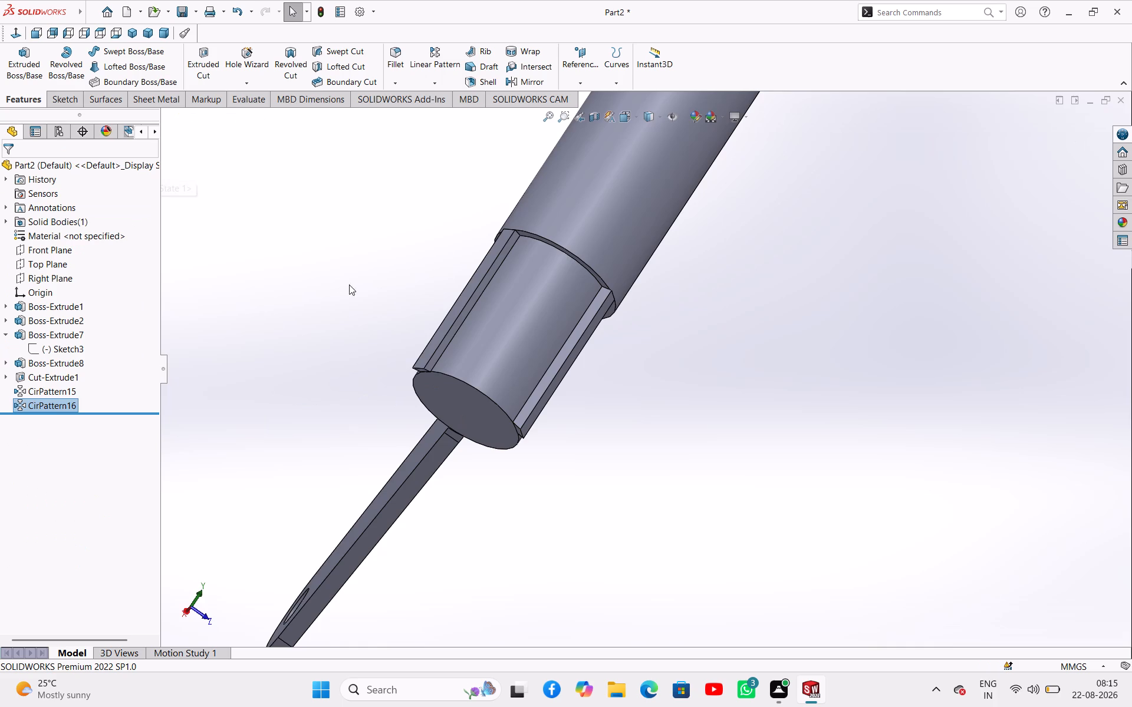
{"action": "left_click", "coordinate": [351, 285]}
On the side face of the patterned filler strip, sketch an open arm outline of two sloping lines joined by an end arc of about 10 mm radius.
{"action": "middle_click_drag", "start_coordinate": [372, 289], "coordinate": [587, 448]}
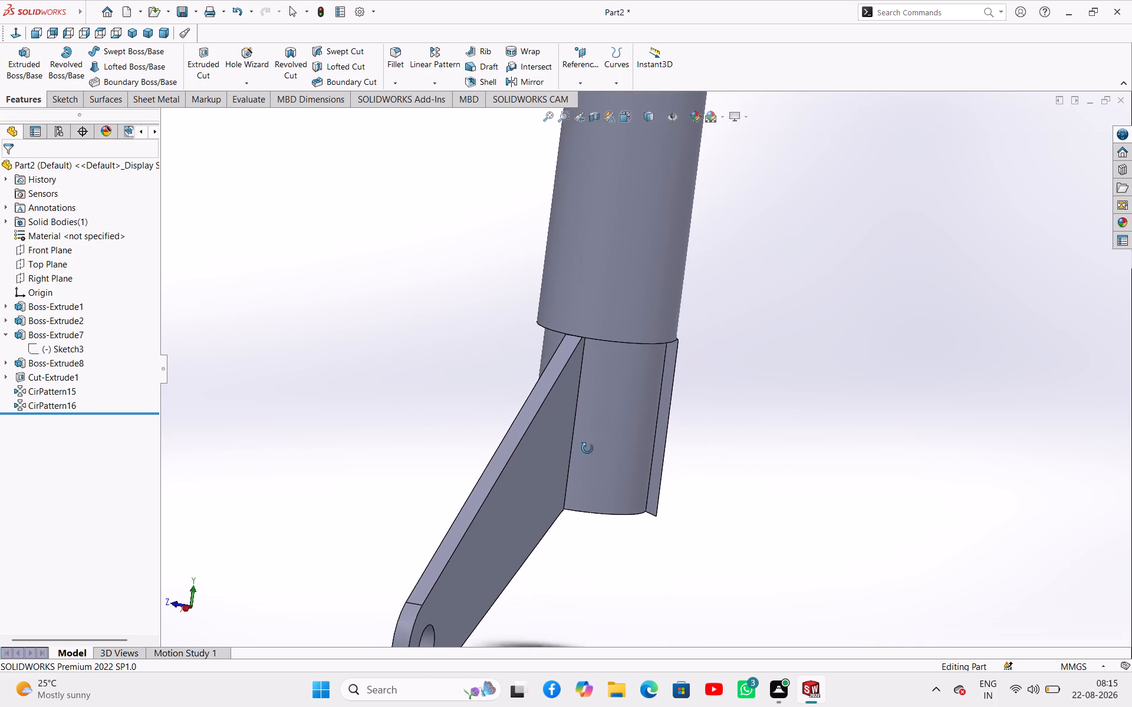
{"action": "middle_click_drag", "start_coordinate": [587, 448], "coordinate": [588, 445]}
{"action": "left_click", "coordinate": [662, 419]}
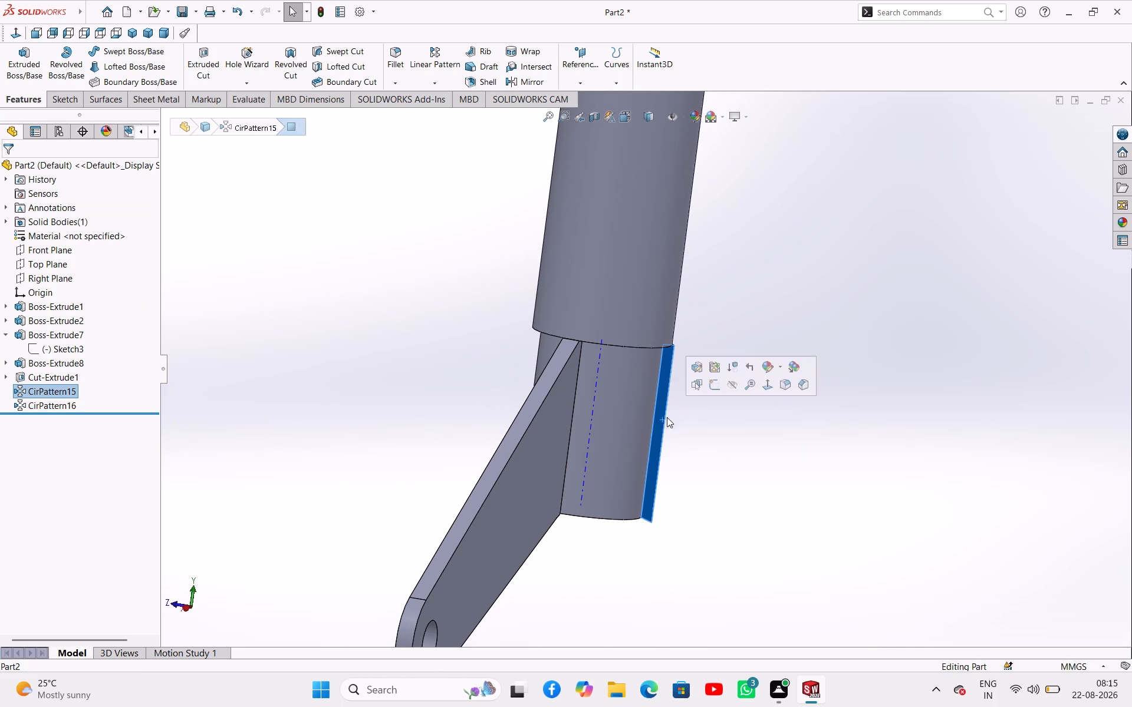
{"action": "left_click", "coordinate": [713, 391]}
{"action": "left_click", "coordinate": [532, 403]}
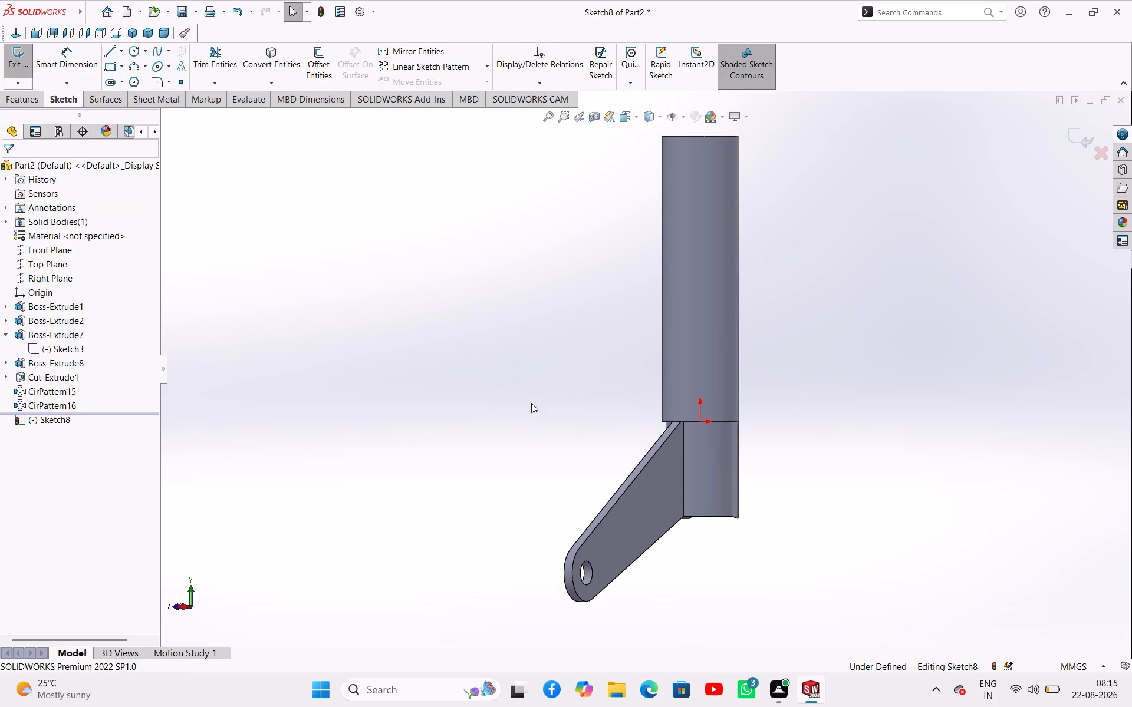
{"action": "left_click", "coordinate": [115, 52]}
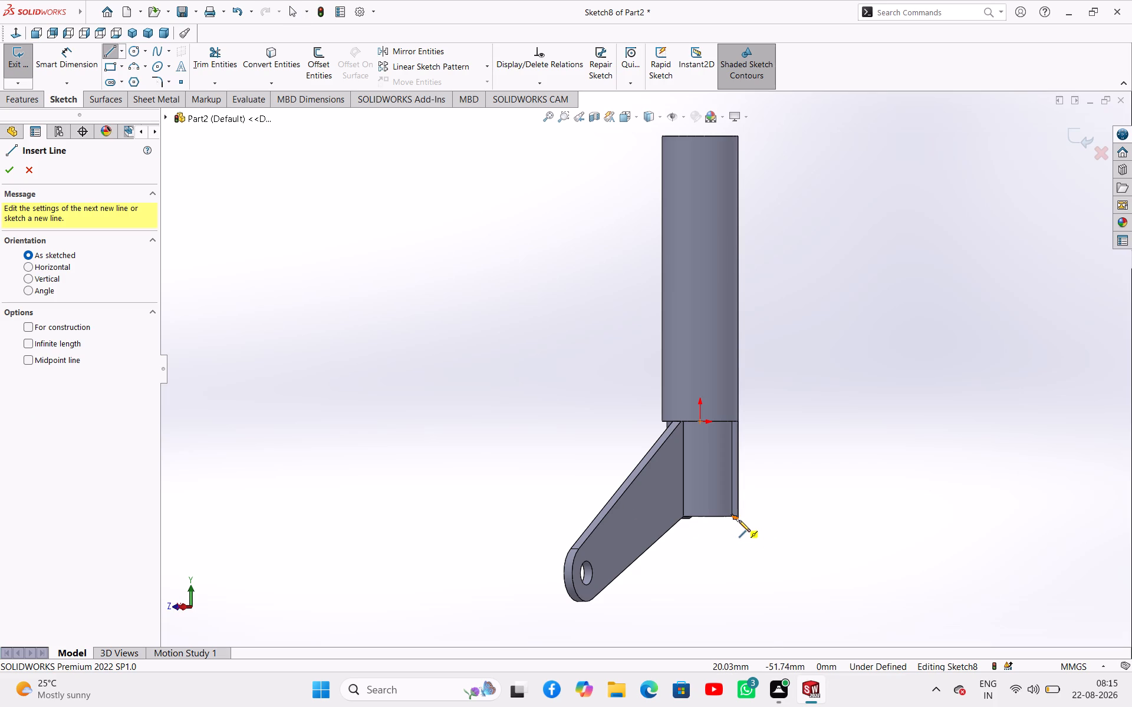
{"action": "scroll", "coordinate": [736, 521], "scroll_direction": "down", "scroll_amount": 7}
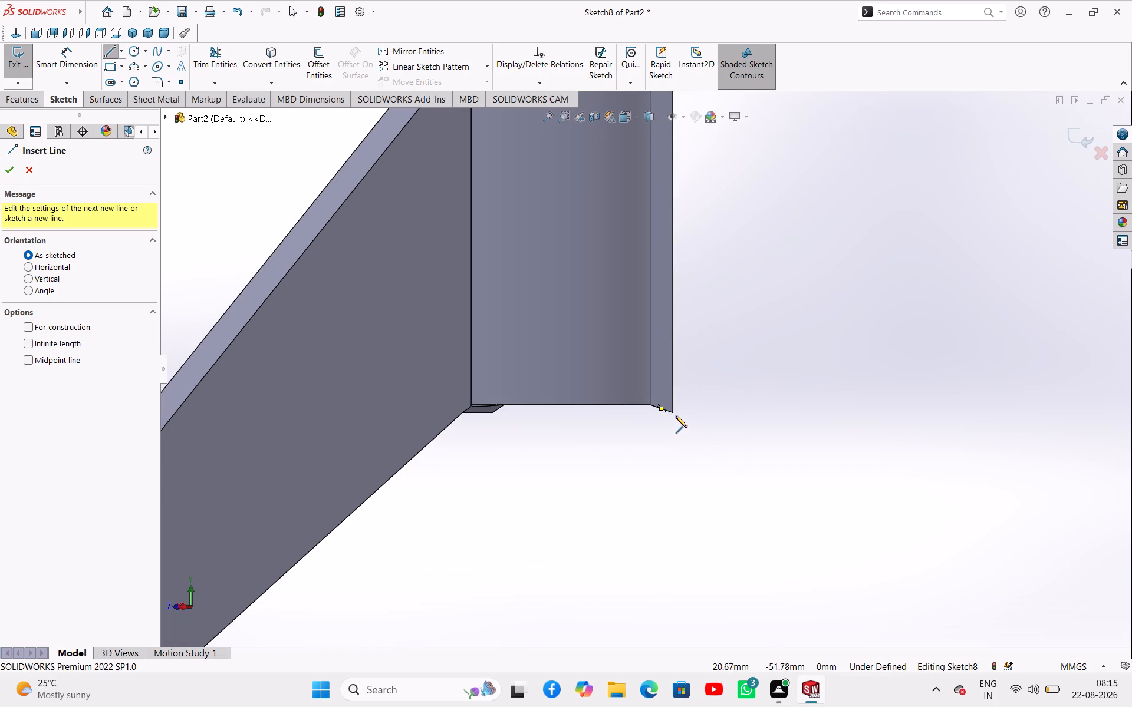
{"action": "left_click", "coordinate": [673, 414]}
{"action": "scroll", "coordinate": [774, 523], "scroll_direction": "up", "scroll_amount": 5}
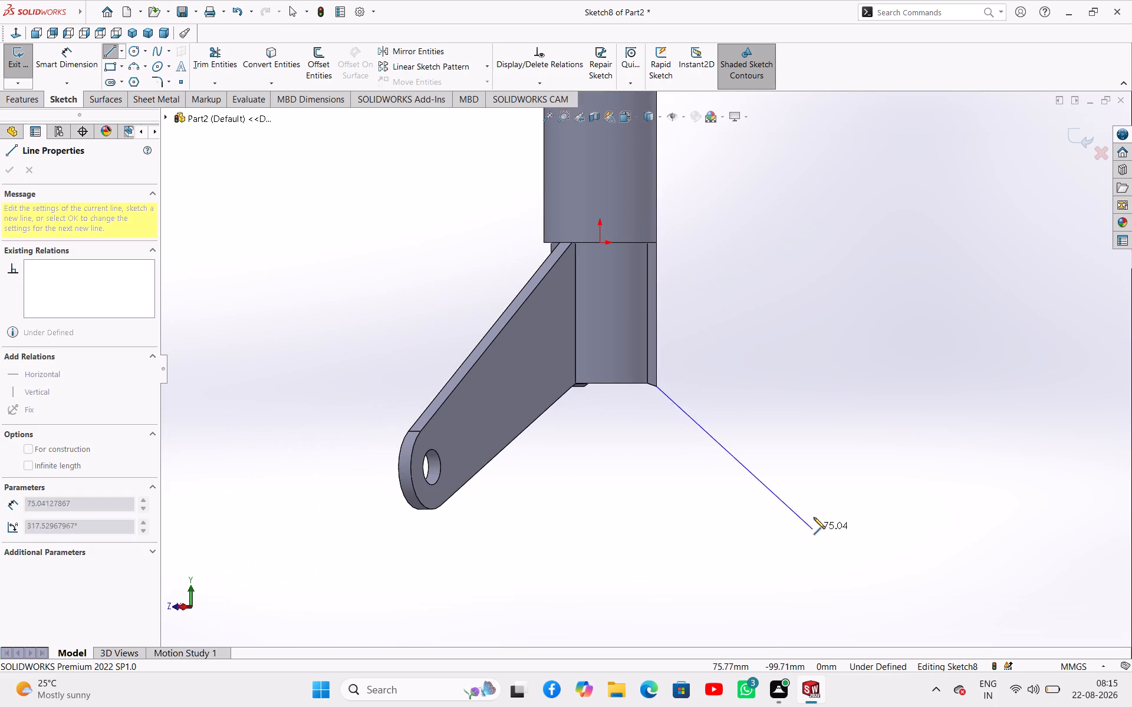
{"action": "left_click", "coordinate": [843, 493]}
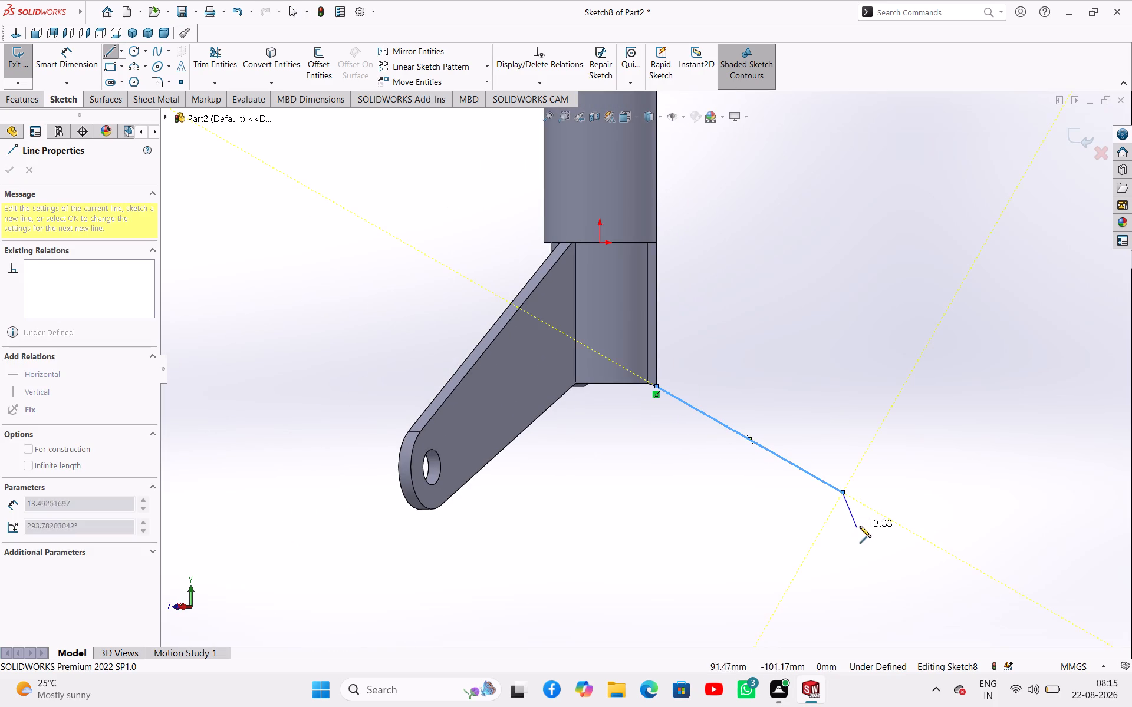
{"action": "left_click", "coordinate": [858, 438]}
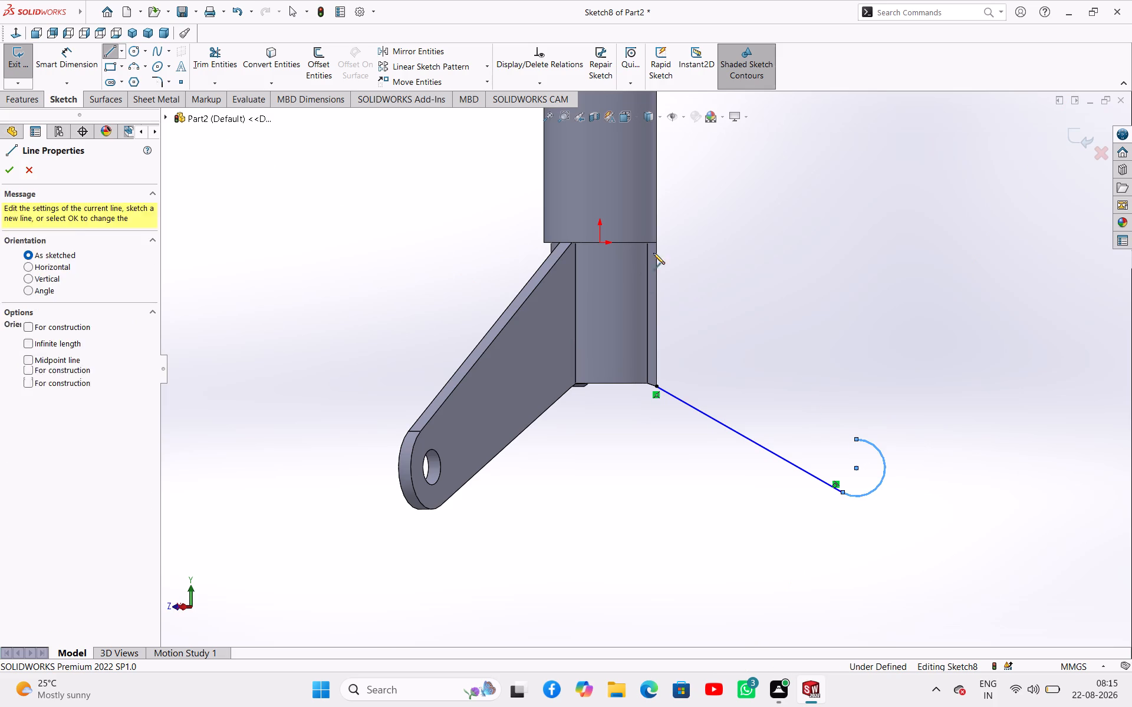
{"action": "left_click", "coordinate": [658, 244]}
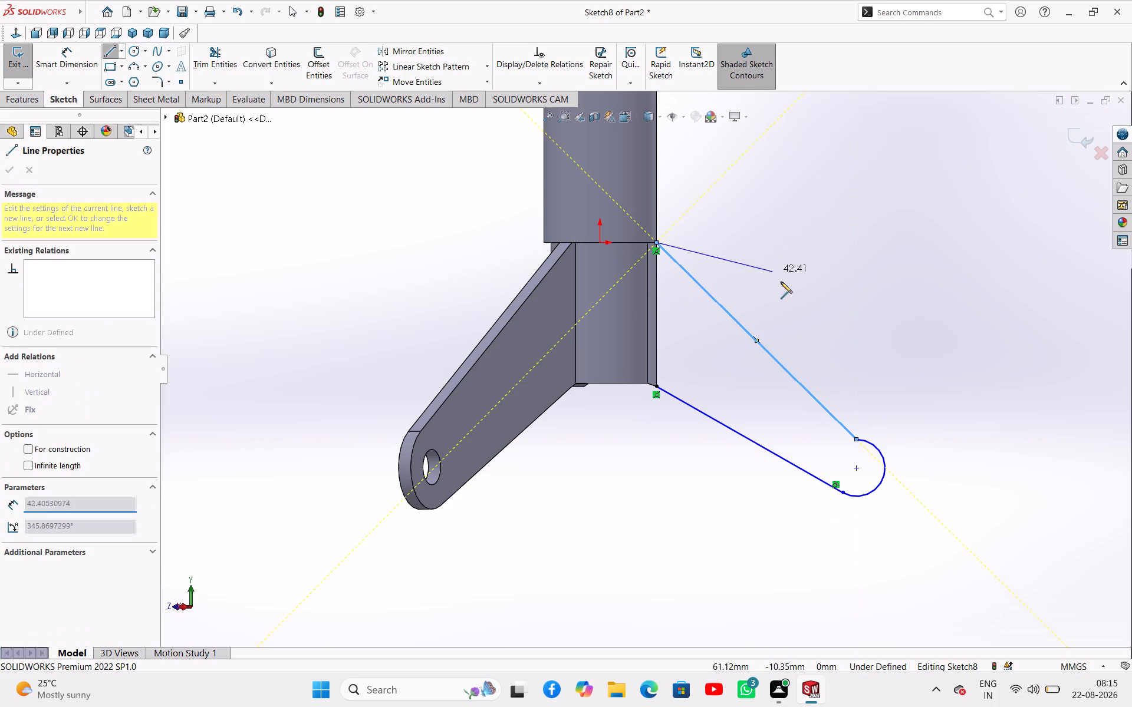
{"action": "key", "text": "Escape"}
Dimension the arm outline's end arc with a 30 mm radius.
{"action": "right_click_drag", "start_coordinate": [891, 500], "coordinate": [915, 447]}
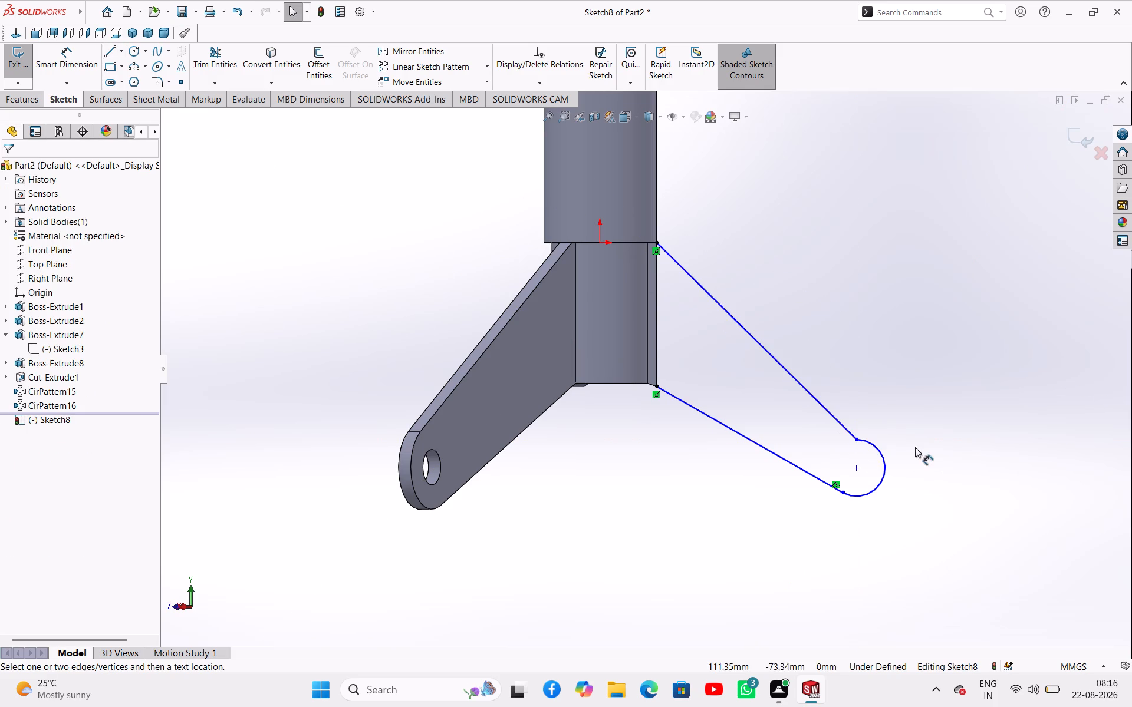
{"action": "right_click_drag", "start_coordinate": [915, 447], "coordinate": [915, 445]}
{"action": "left_click", "coordinate": [883, 471]}
{"action": "left_click", "coordinate": [908, 471]}
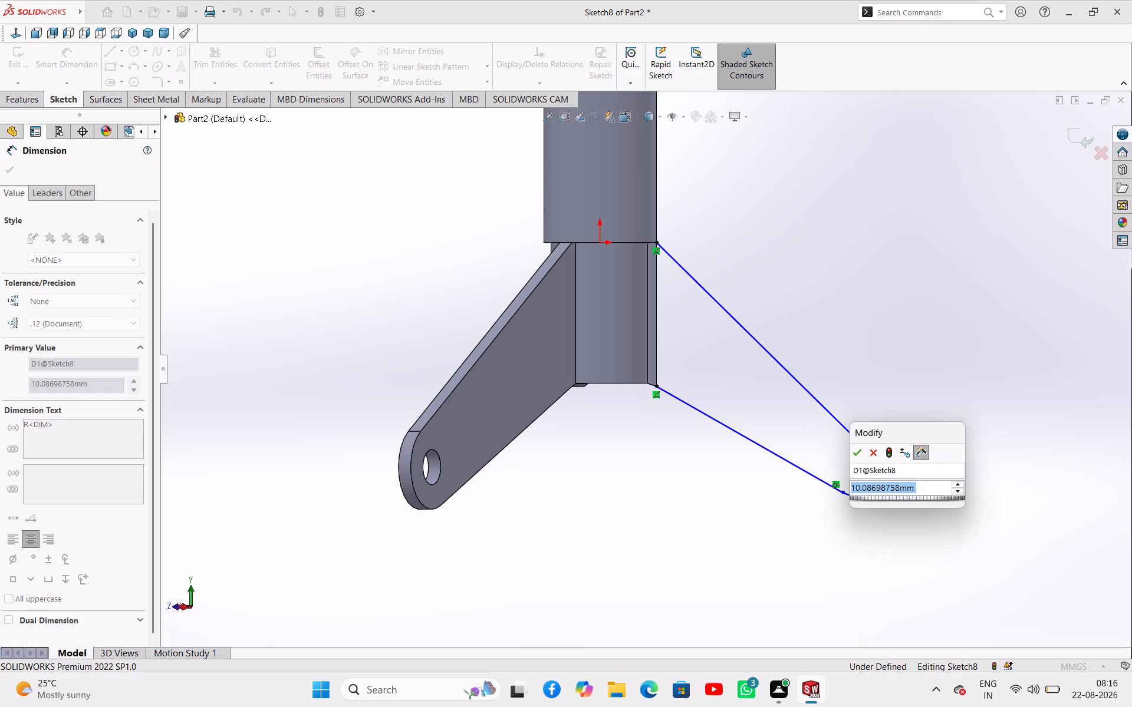
{"action": "type", "text": "30"}
{"action": "key", "text": "Return"}
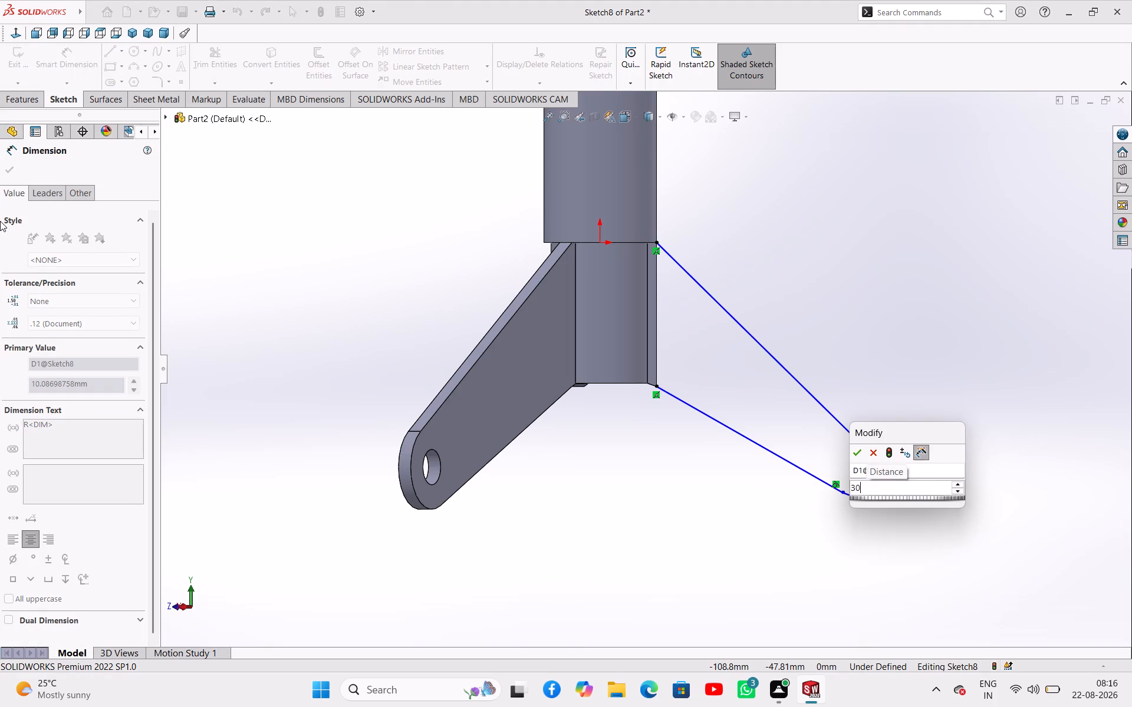
{"action": "key", "text": "grave"}
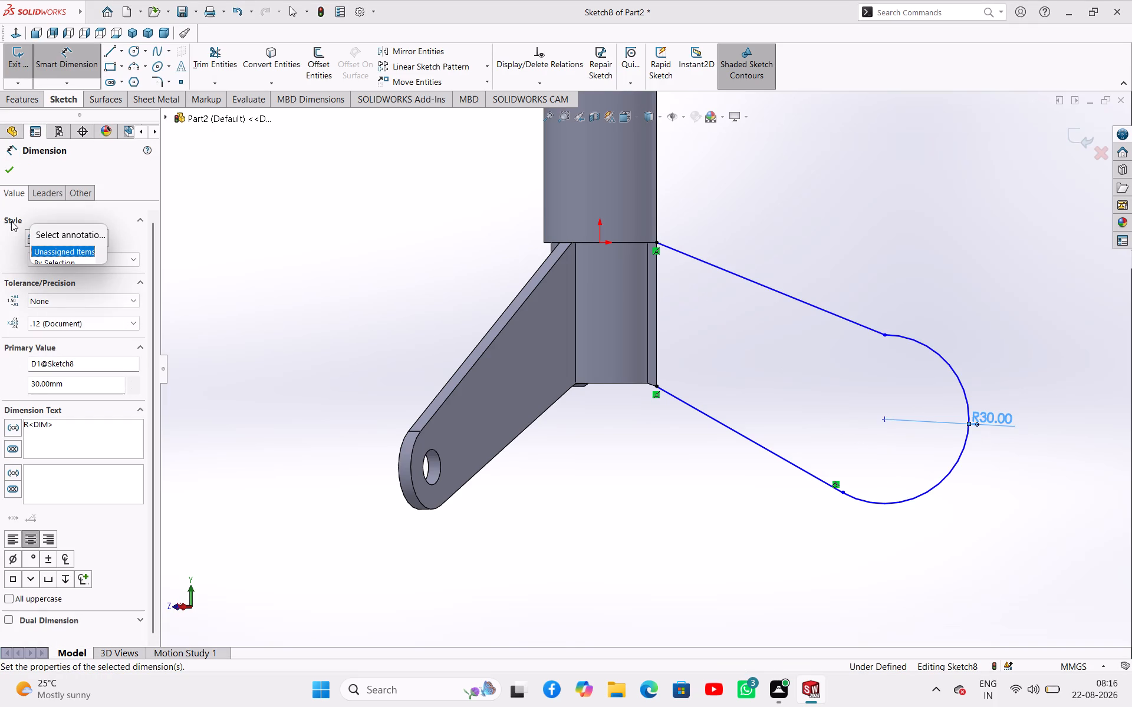
{"action": "key", "text": "grave"}
{"action": "key", "text": "Escape"}
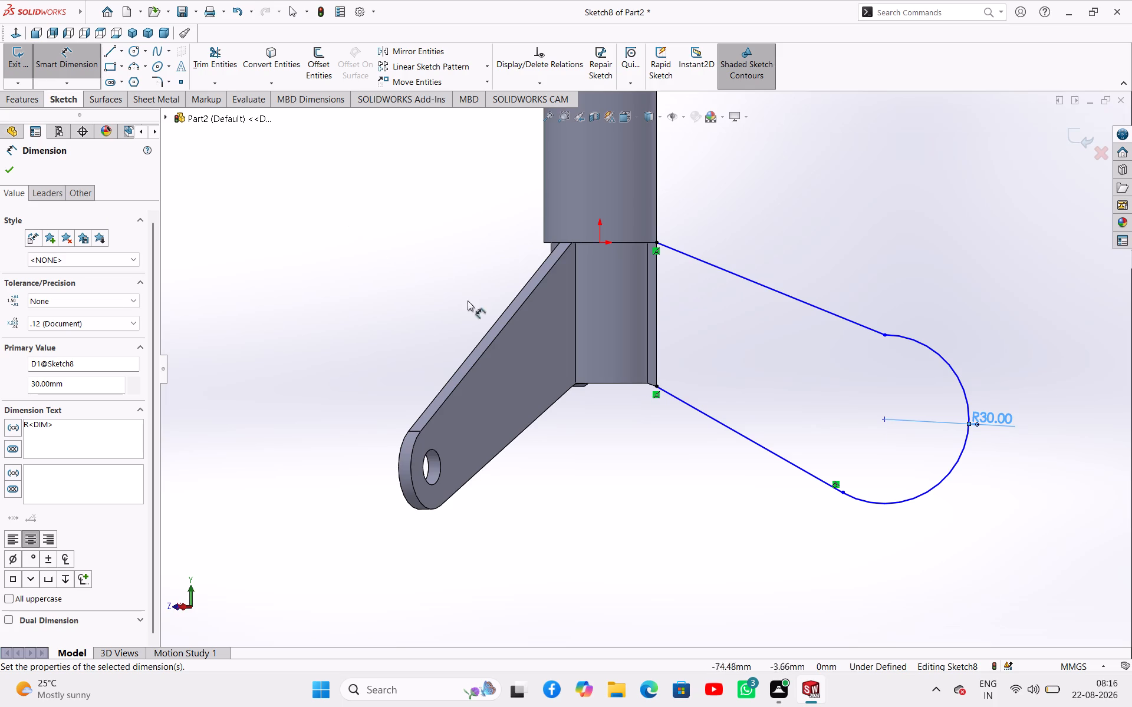
Set the end arc's radius to 15 mm and leave the dimension command.
{"action": "double_click", "coordinate": [995, 419]}
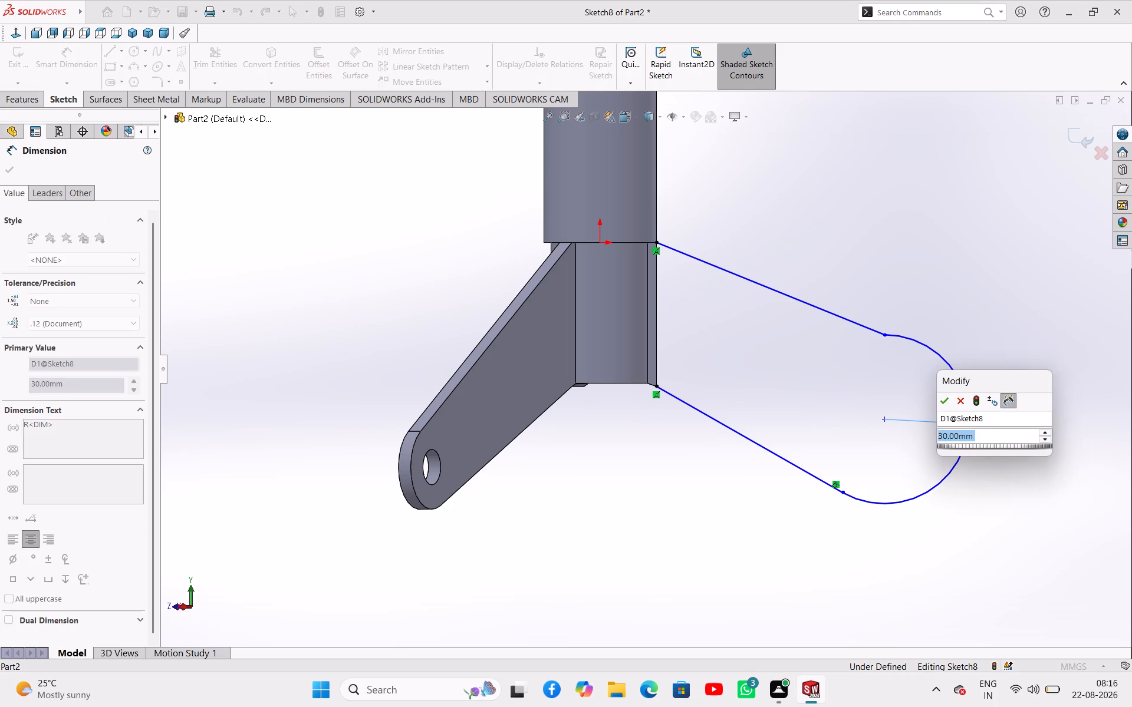
{"action": "key", "text": "1"}
{"action": "key", "text": "5"}
{"action": "key", "text": "Return"}
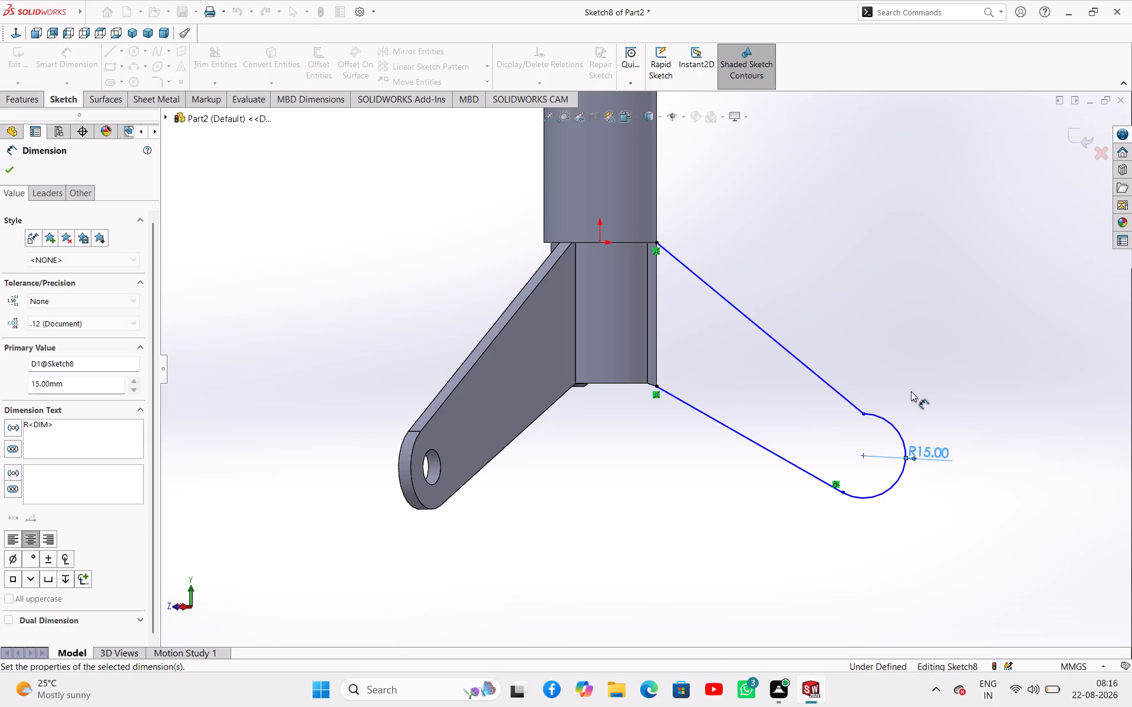
{"action": "right_click_drag", "start_coordinate": [985, 343], "coordinate": [992, 342]}
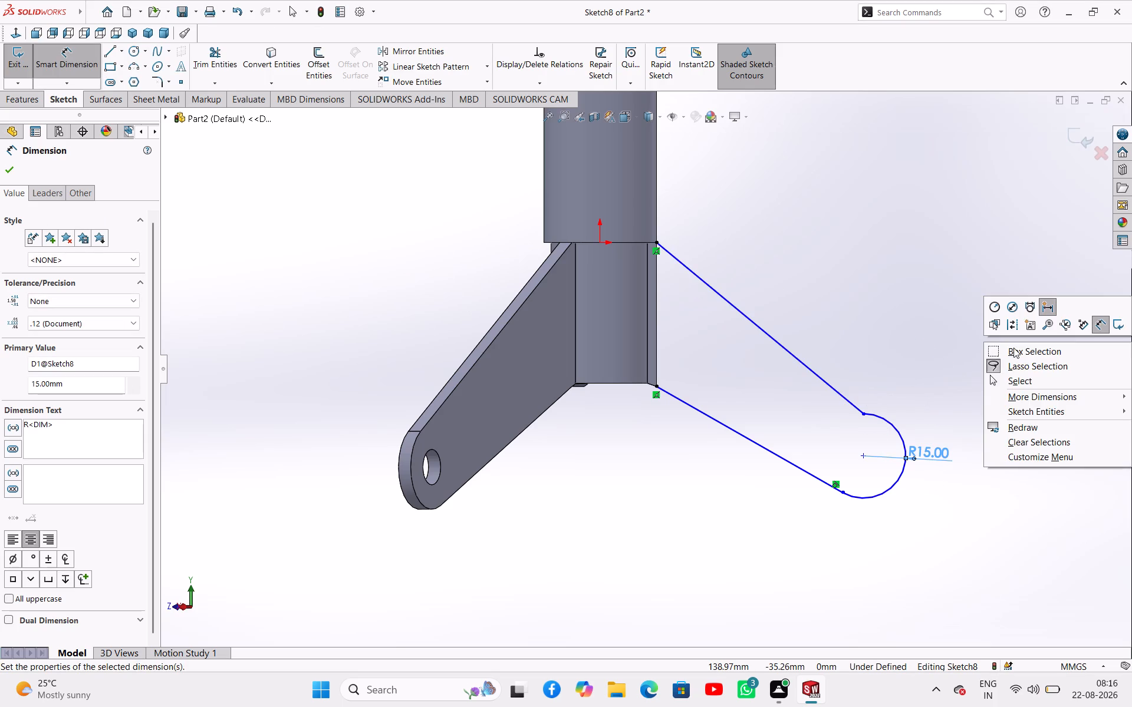
{"action": "left_click", "coordinate": [1024, 385]}
Make the arm outline's upper sloping line tangent to the end arc.
{"action": "left_click", "coordinate": [843, 395]}
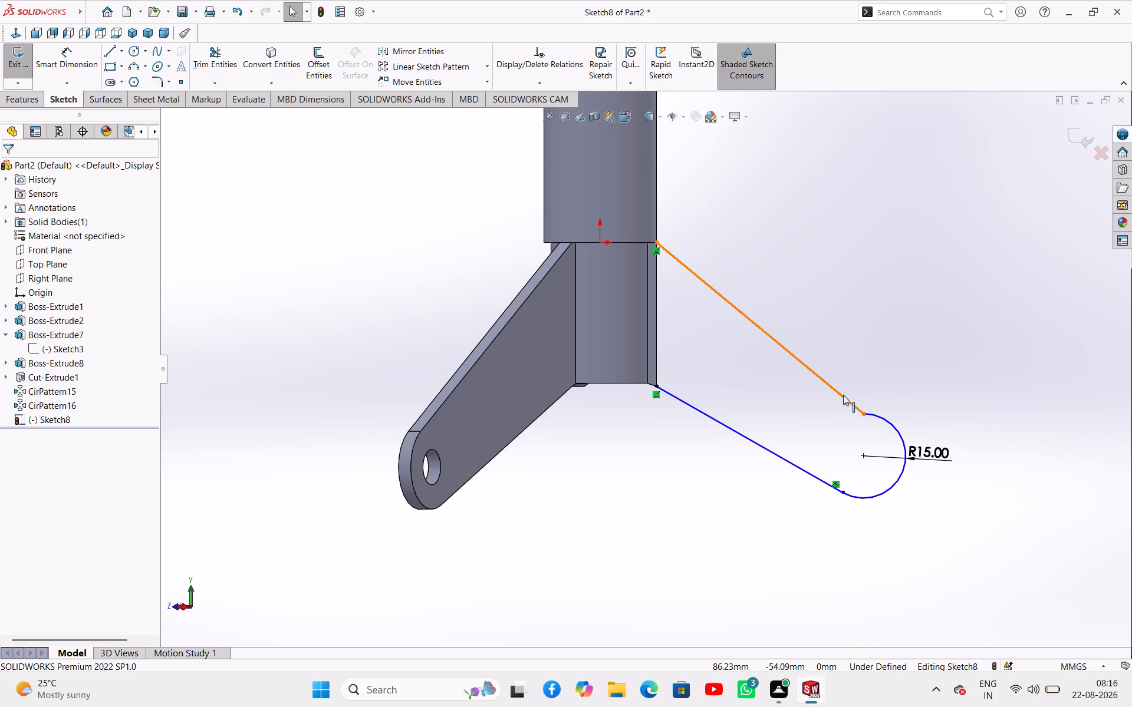
{"action": "left_click", "coordinate": [887, 424], "text": "ctrl"}
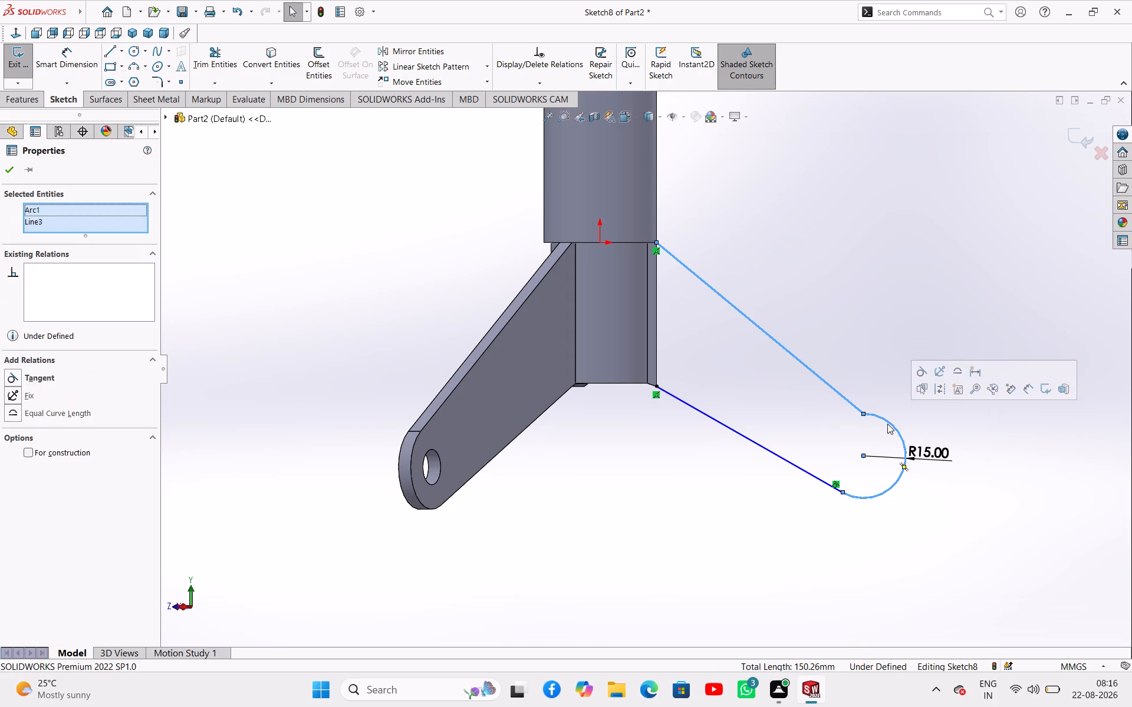
{"action": "left_click", "coordinate": [923, 379]}
{"action": "left_click", "coordinate": [793, 521]}
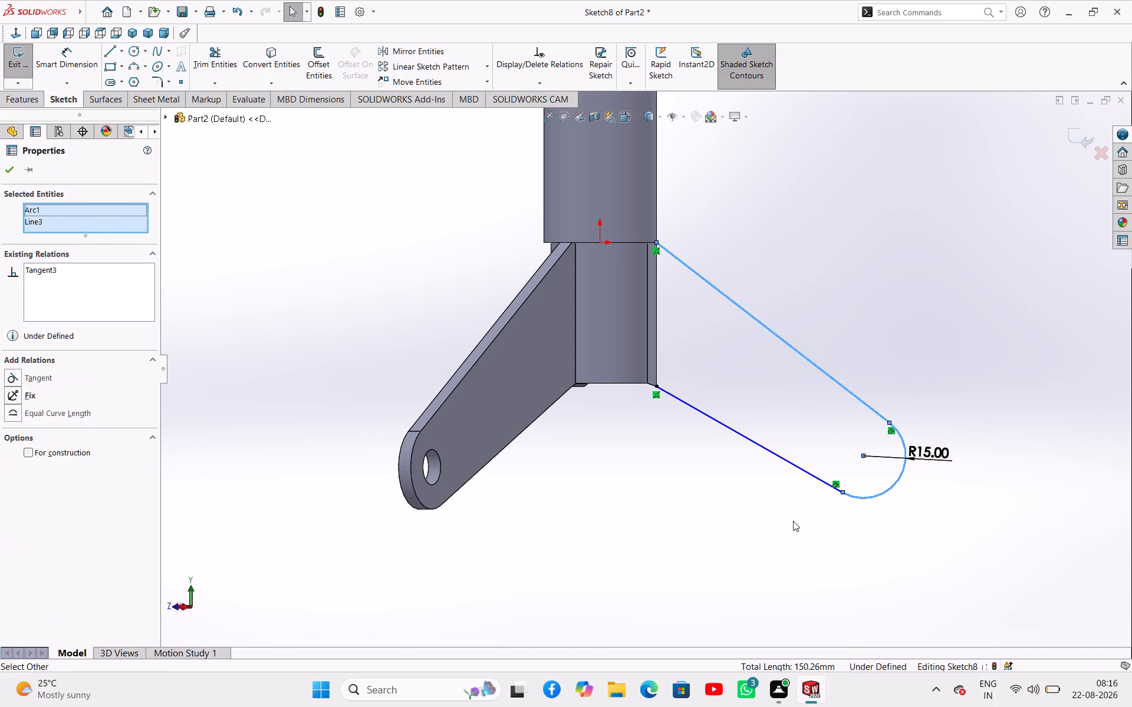
Dimension the end arc's centre at 102 mm horizontally from the larger shaft's side edge.
{"action": "right_click_drag", "start_coordinate": [707, 524], "coordinate": [702, 448]}
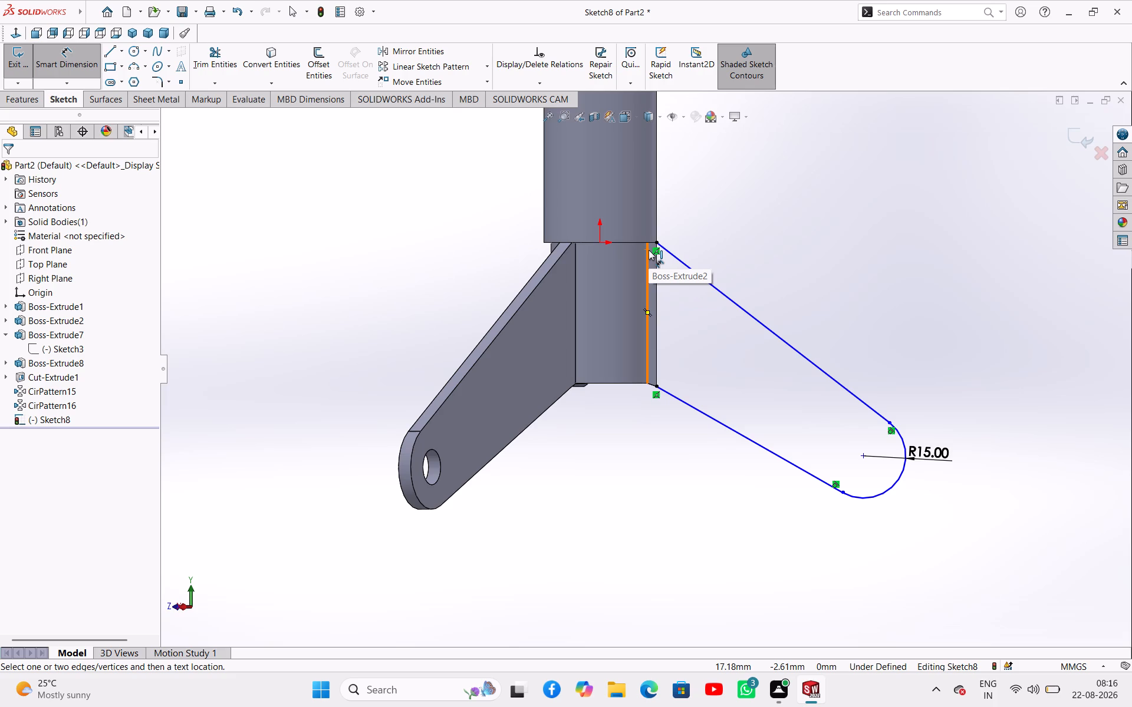
{"action": "left_click", "coordinate": [658, 190]}
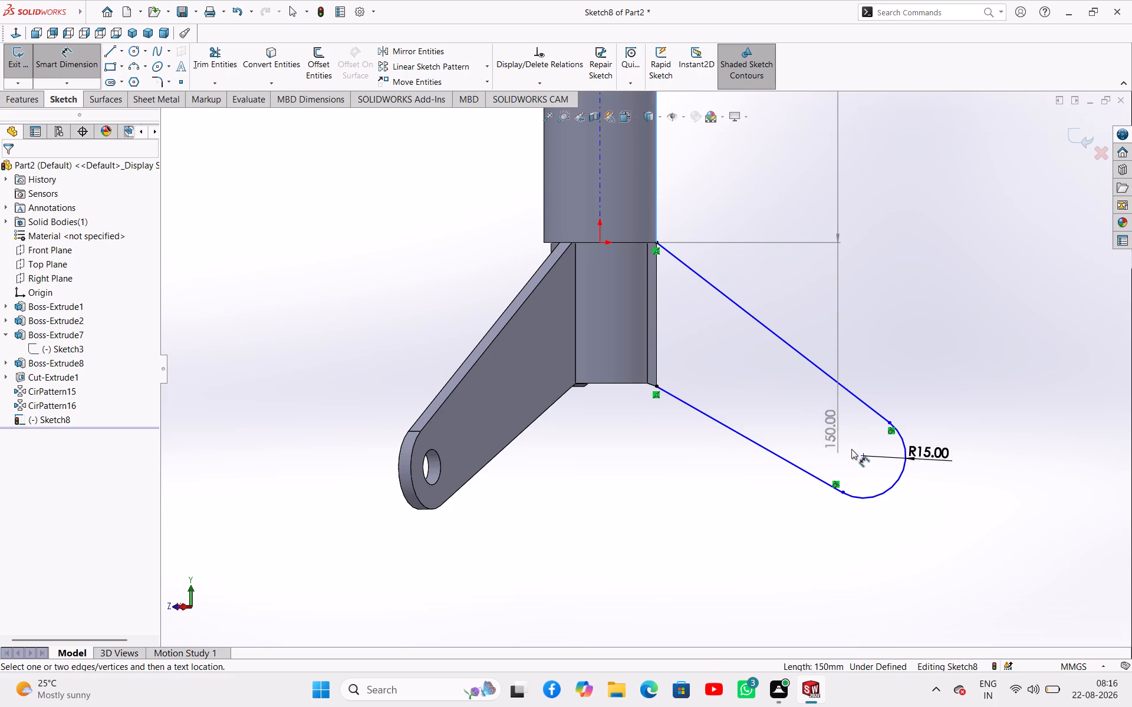
{"action": "left_click", "coordinate": [866, 454]}
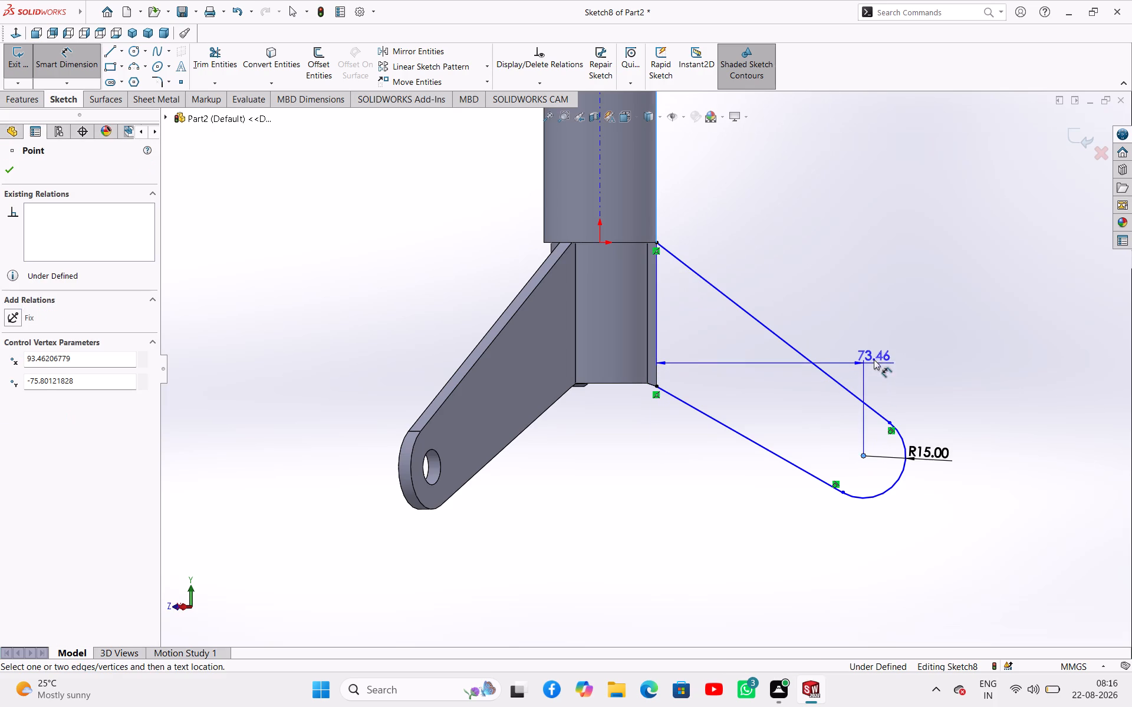
{"action": "left_click", "coordinate": [874, 359]}
{"action": "type", "text": "10"}
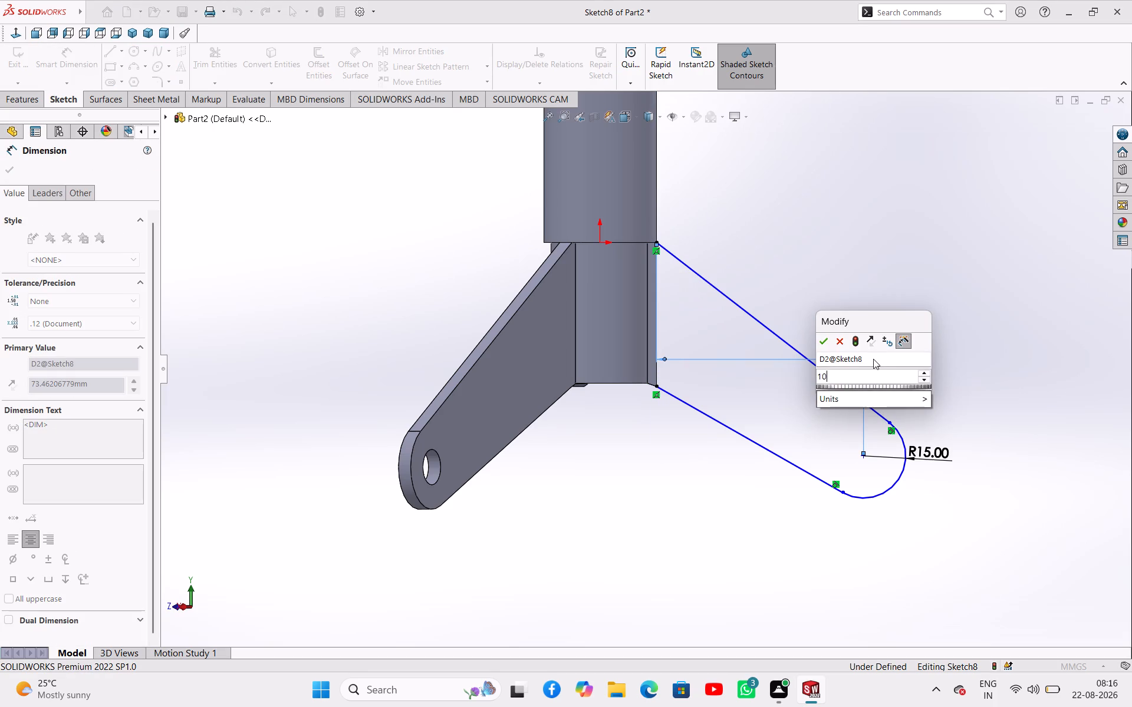
{"action": "key", "text": "2"}
{"action": "key", "text": "Return"}
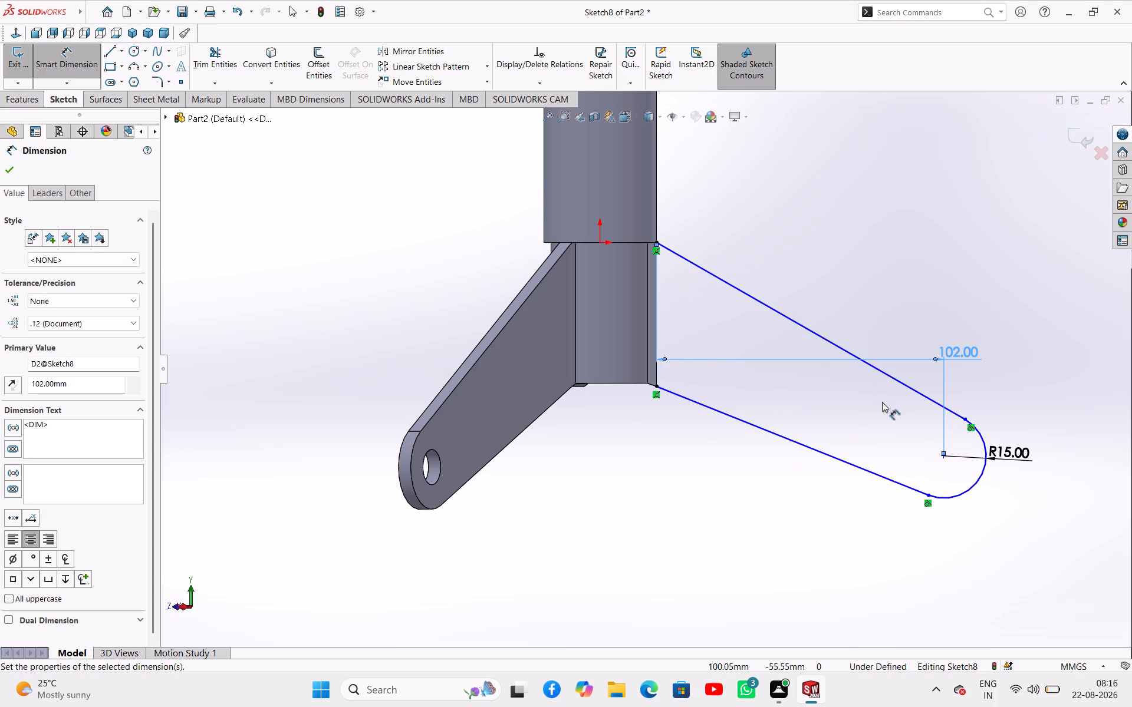
Sketch a hole circle at the end arc's centre and dimension its diameter as 12.6 mm.
{"action": "right_click_drag", "start_coordinate": [601, 526], "coordinate": [615, 509]}
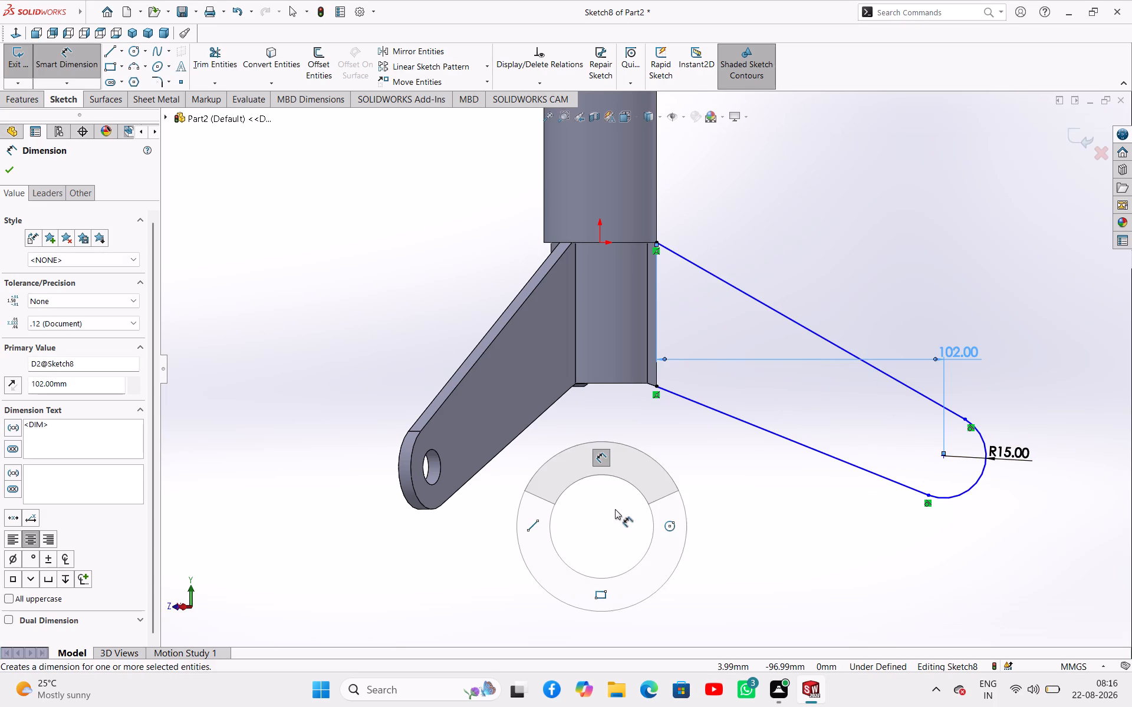
{"action": "right_click_drag", "start_coordinate": [615, 509], "coordinate": [662, 533]}
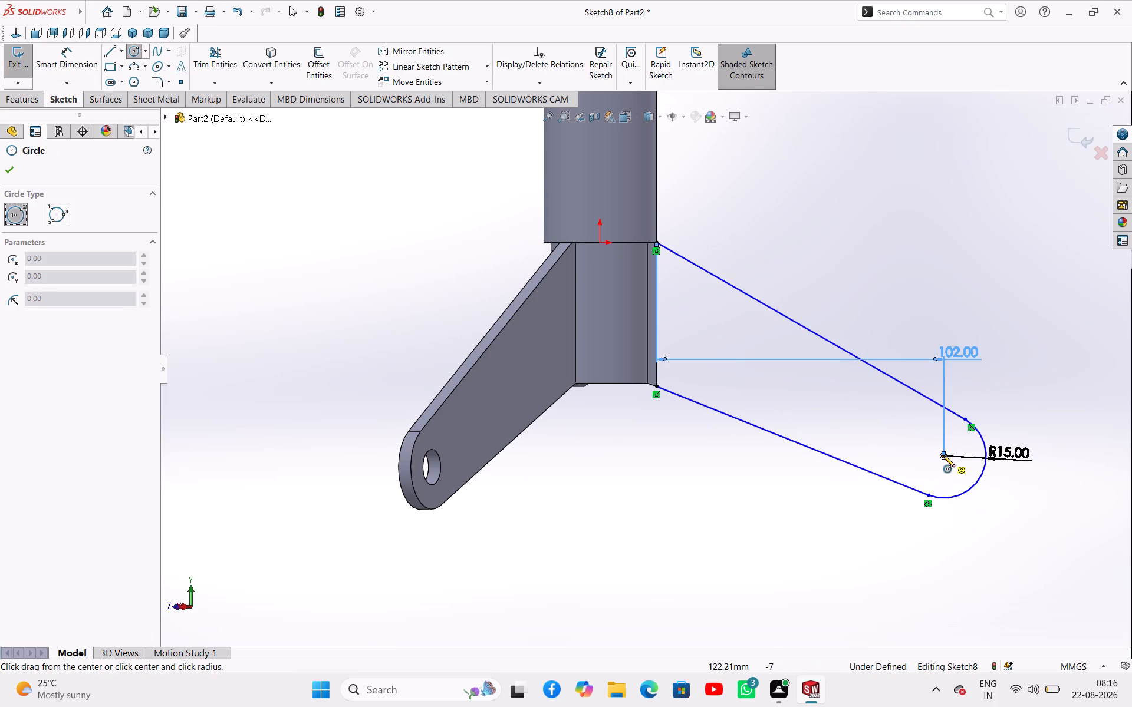
{"action": "left_click", "coordinate": [943, 455]}
{"action": "left_click", "coordinate": [949, 471]}
{"action": "right_click", "coordinate": [743, 529]}
{"action": "left_click", "coordinate": [765, 537]}
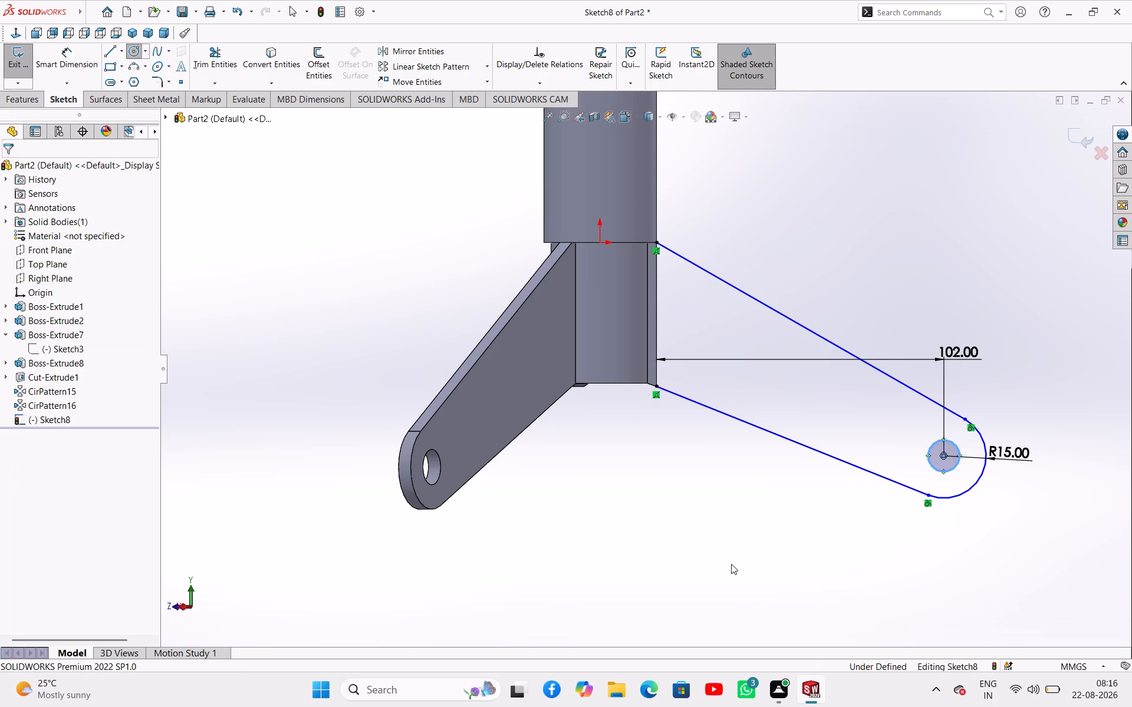
{"action": "right_click_drag", "start_coordinate": [717, 567], "coordinate": [719, 469]}
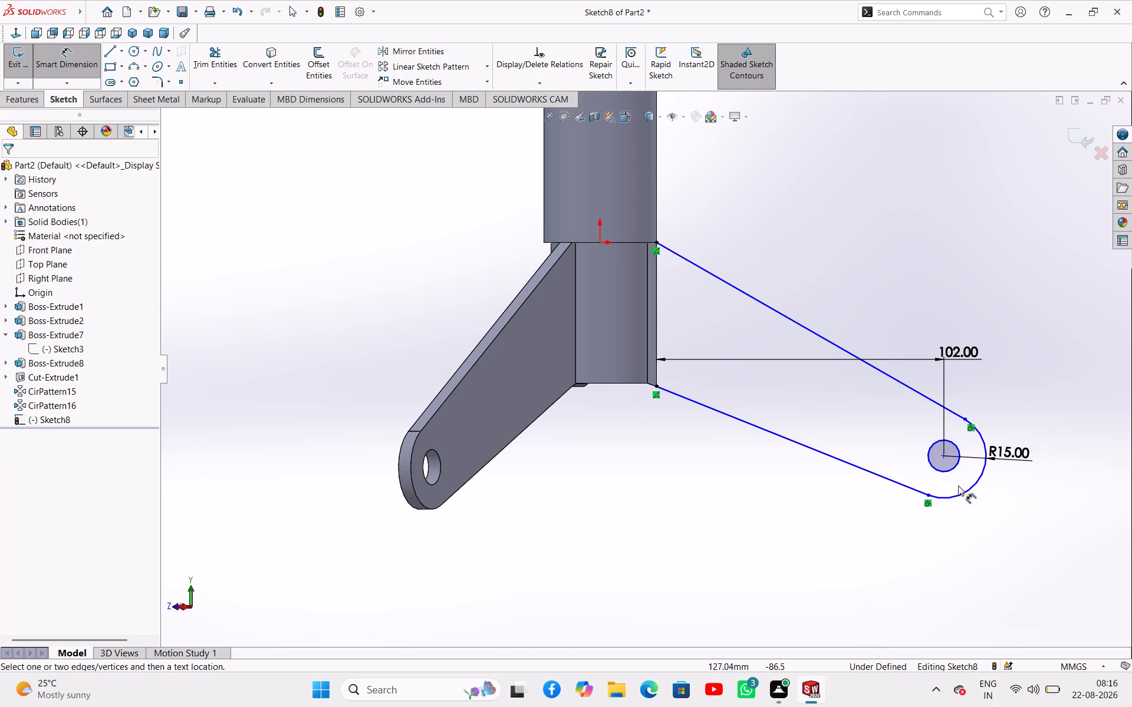
{"action": "left_click", "coordinate": [950, 470]}
{"action": "left_click", "coordinate": [827, 526]}
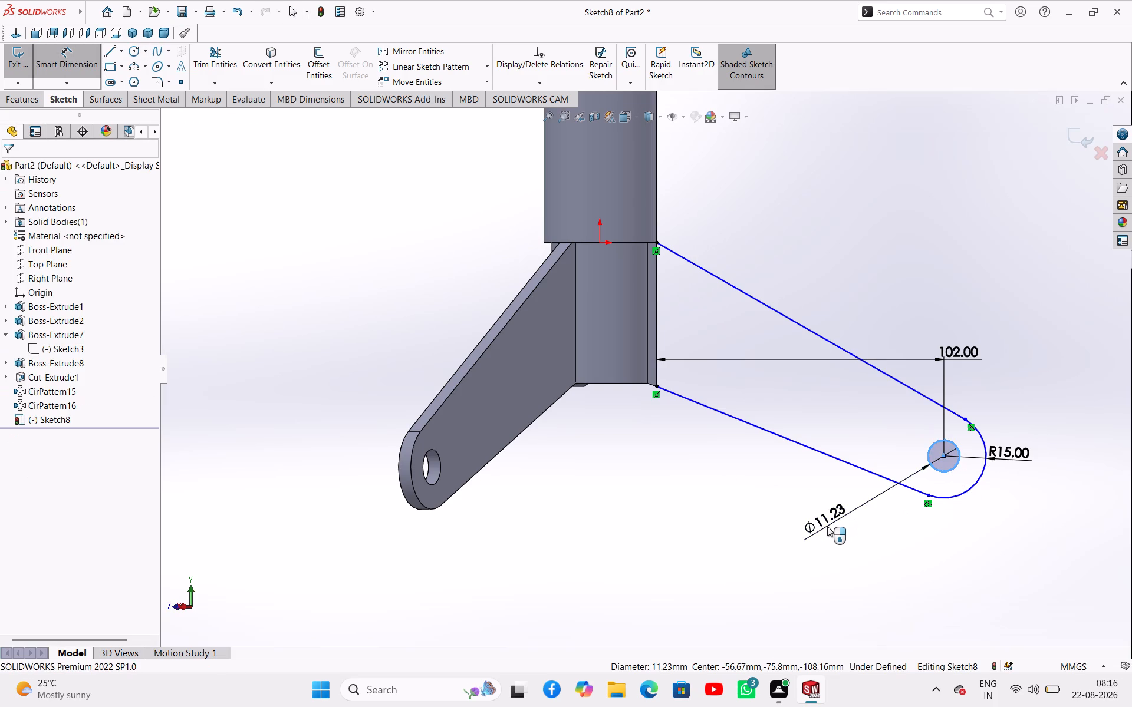
{"action": "type", "text": "12."}
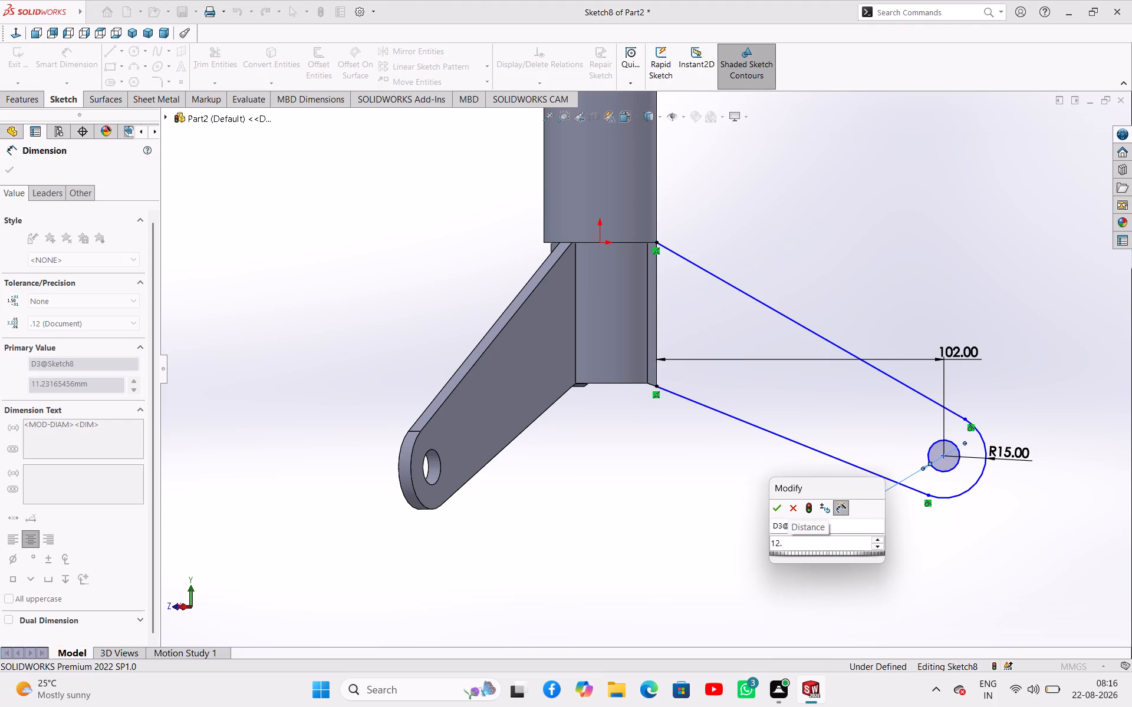
{"action": "key", "text": "6"}
{"action": "key", "text": "Return"}
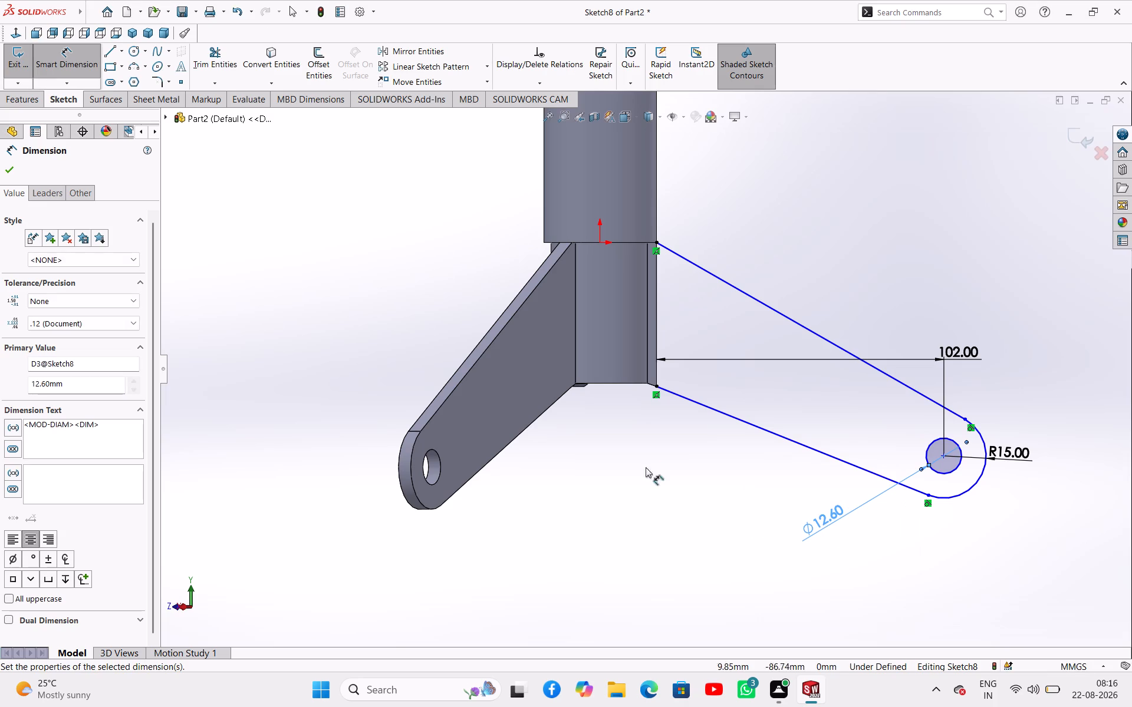
Close the arm outline with a vertical line along the filler strip's outer edge, joining the starts of the two sloping lines.
{"action": "scroll", "coordinate": [662, 280], "scroll_direction": "down", "scroll_amount": 3}
{"action": "scroll", "coordinate": [662, 289], "scroll_direction": "up", "scroll_amount": 2}
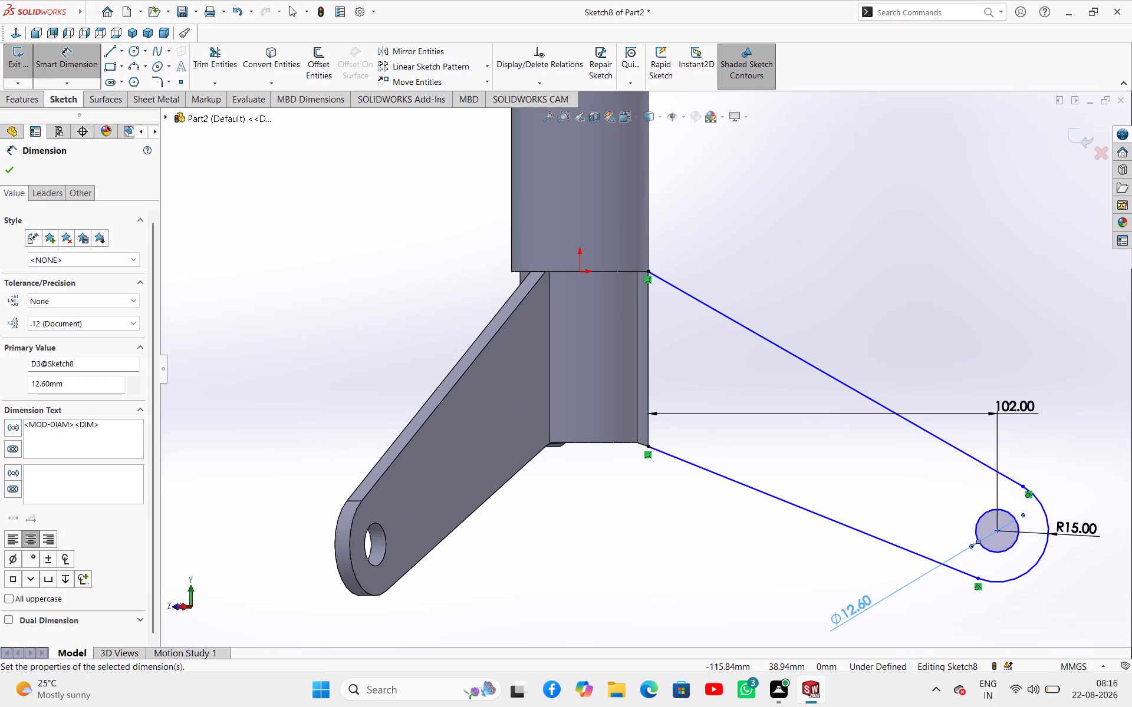
{"action": "left_click", "coordinate": [111, 54]}
{"action": "left_click", "coordinate": [649, 273]}
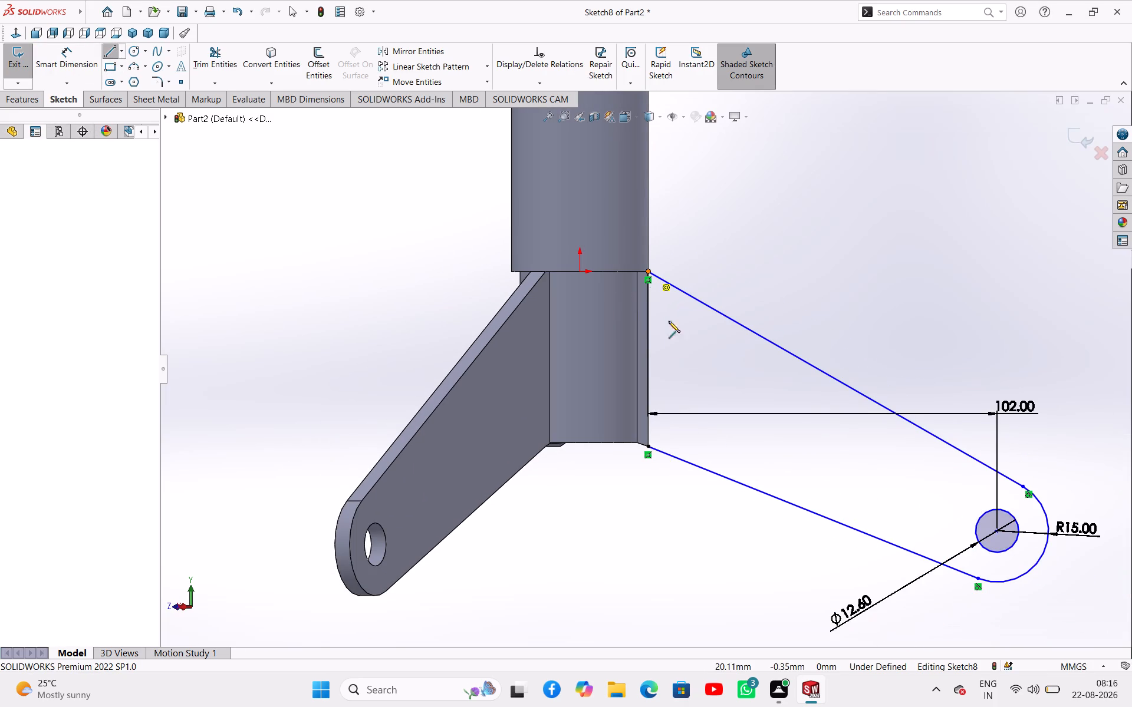
{"action": "left_click", "coordinate": [651, 448]}
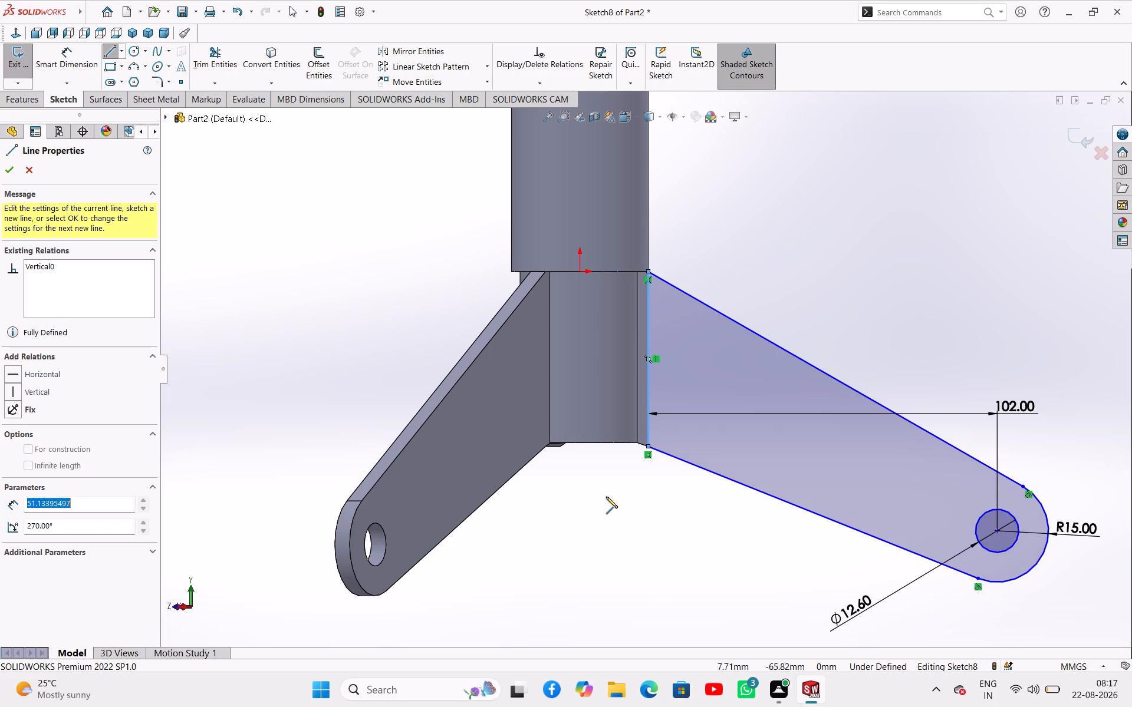
Finish the arm sketch and extrude it Up To Surface, ending at the filler strip's opposite side face.
{"action": "right_click", "coordinate": [606, 497]}
{"action": "left_click", "coordinate": [628, 508]}
{"action": "left_click", "coordinate": [16, 65]}
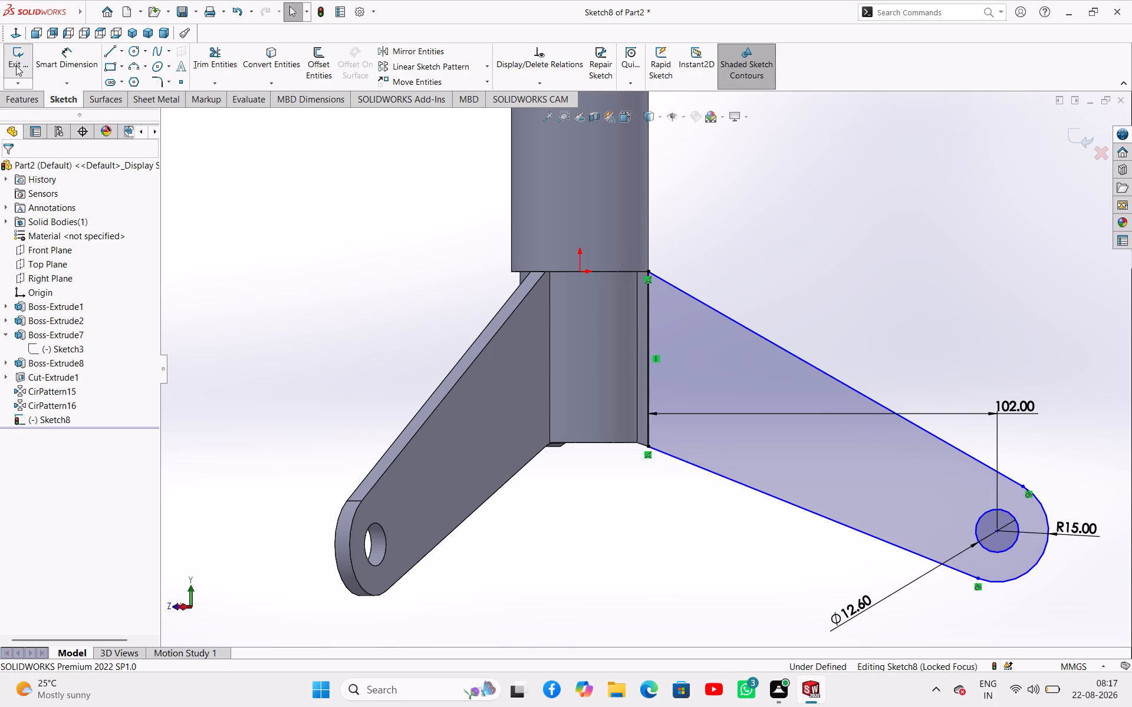
{"action": "middle_click_drag", "start_coordinate": [228, 222], "coordinate": [192, 256]}
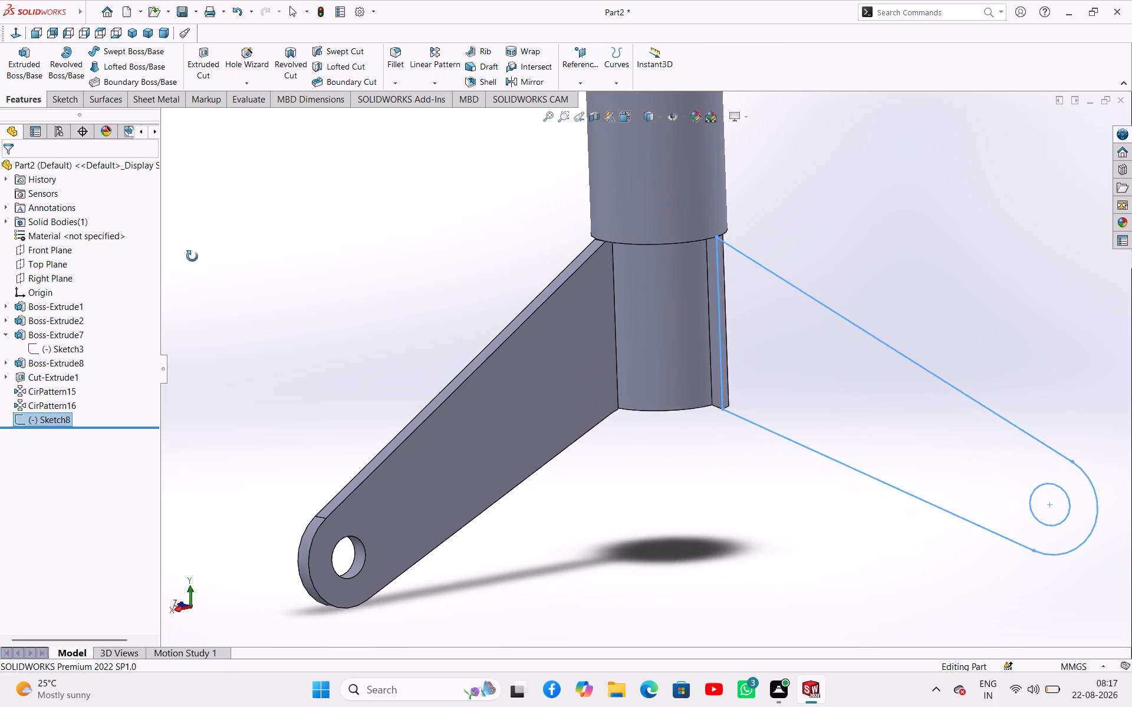
{"action": "middle_click_drag", "start_coordinate": [192, 256], "coordinate": [166, 265]}
{"action": "scroll", "coordinate": [720, 233], "scroll_direction": "down", "scroll_amount": 3}
{"action": "scroll", "coordinate": [850, 260], "scroll_direction": "down", "scroll_amount": 2}
{"action": "middle_click_drag", "start_coordinate": [858, 250], "coordinate": [854, 255]}
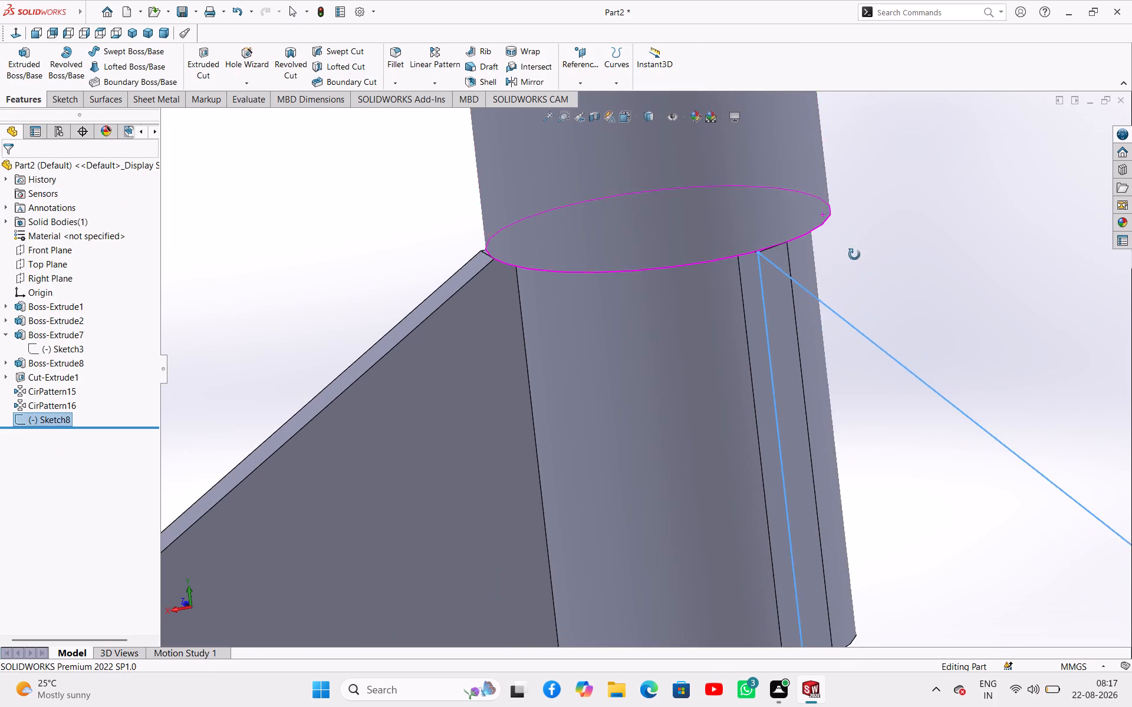
{"action": "middle_click_drag", "start_coordinate": [854, 255], "coordinate": [821, 289]}
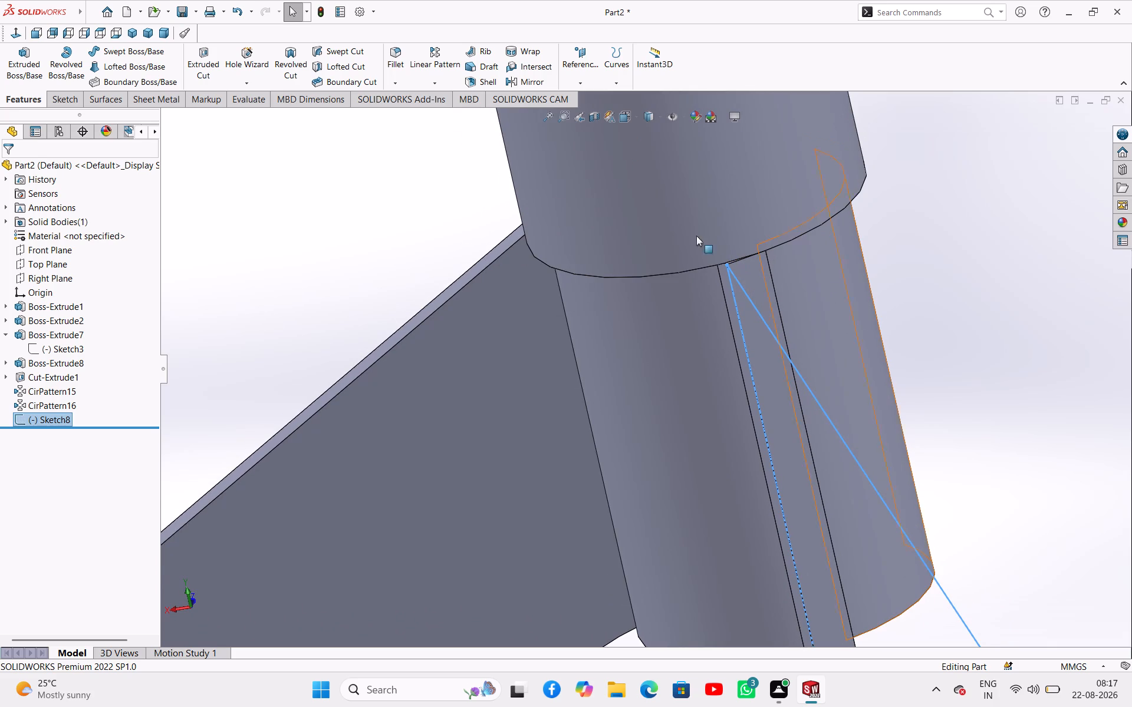
{"action": "left_click", "coordinate": [39, 65]}
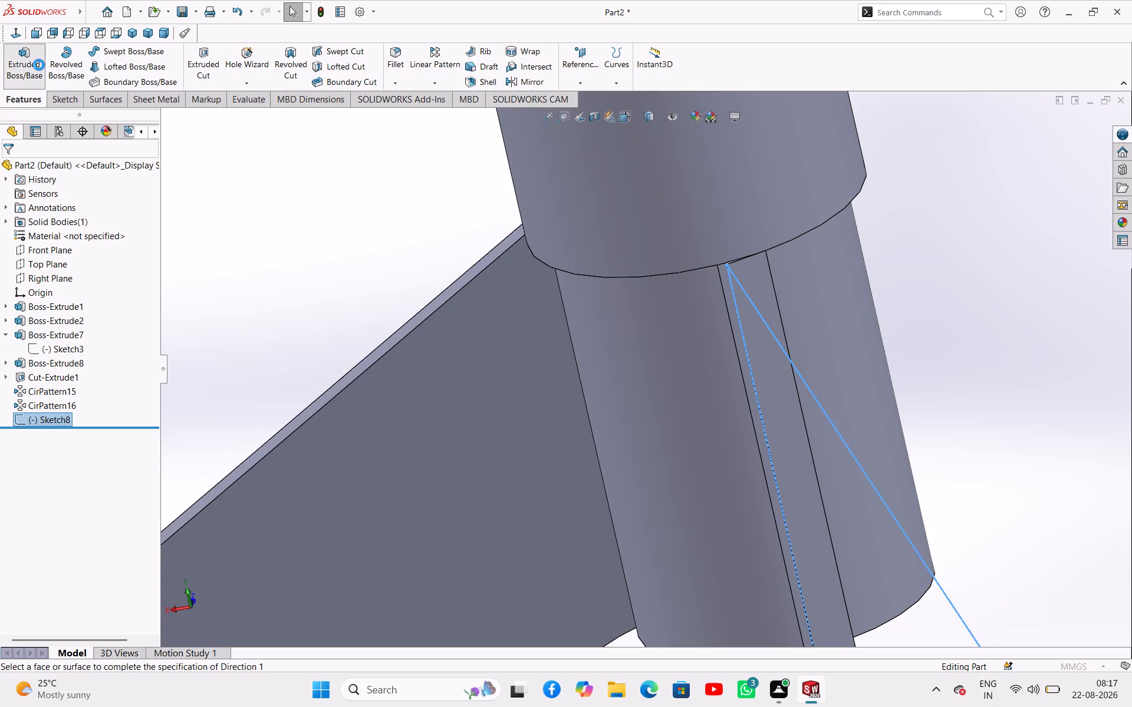
{"action": "middle_click_drag", "start_coordinate": [321, 269], "coordinate": [287, 271]}
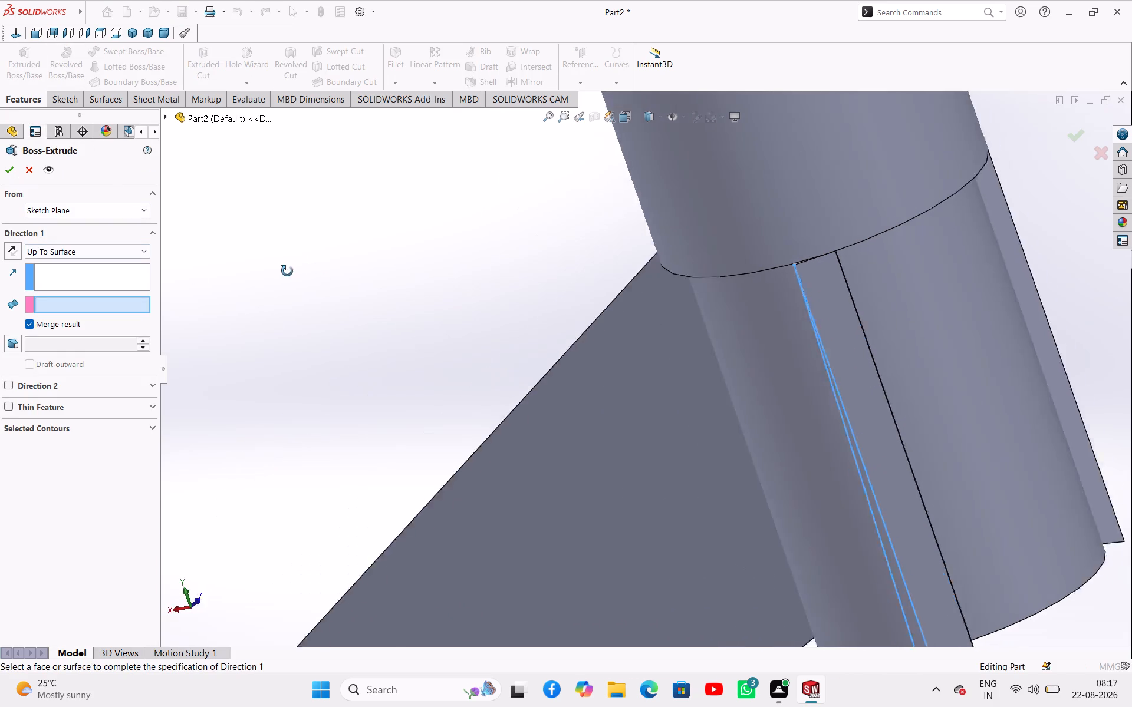
{"action": "middle_click_drag", "start_coordinate": [287, 271], "coordinate": [241, 289]}
{"action": "left_click", "coordinate": [833, 296]}
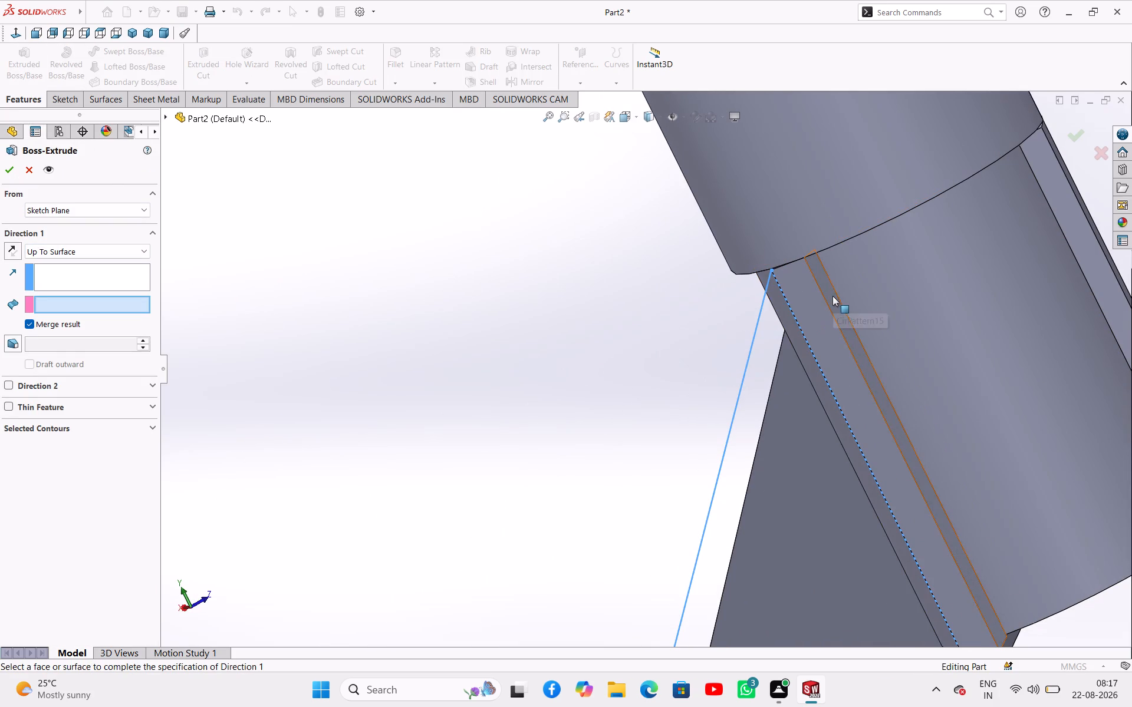
{"action": "left_click", "coordinate": [12, 170]}
{"action": "left_click", "coordinate": [356, 269]}
Open a new sketch on the flat side face of the remaining filler strip that has no arm.
{"action": "middle_click_drag", "start_coordinate": [368, 296], "coordinate": [514, 308]}
{"action": "scroll", "coordinate": [493, 327], "scroll_direction": "up", "scroll_amount": 9}
{"action": "middle_click_drag", "start_coordinate": [500, 413], "coordinate": [572, 437]}
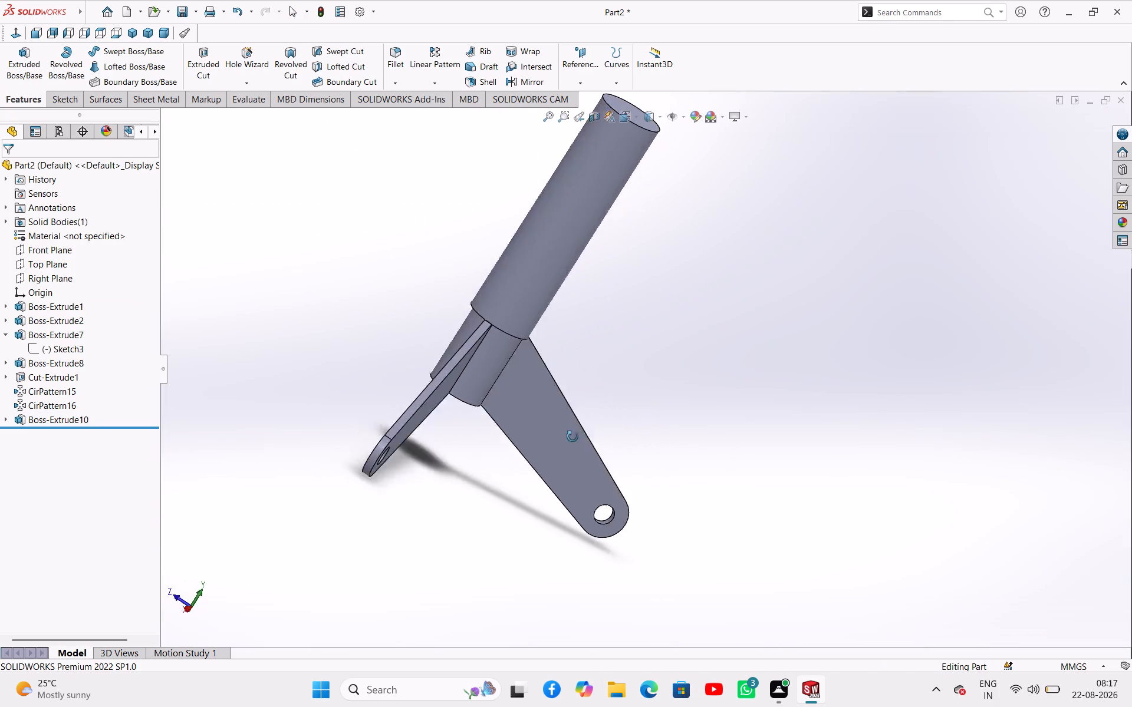
{"action": "middle_click_drag", "start_coordinate": [572, 437], "coordinate": [811, 498]}
{"action": "scroll", "coordinate": [703, 399], "scroll_direction": "down", "scroll_amount": 2}
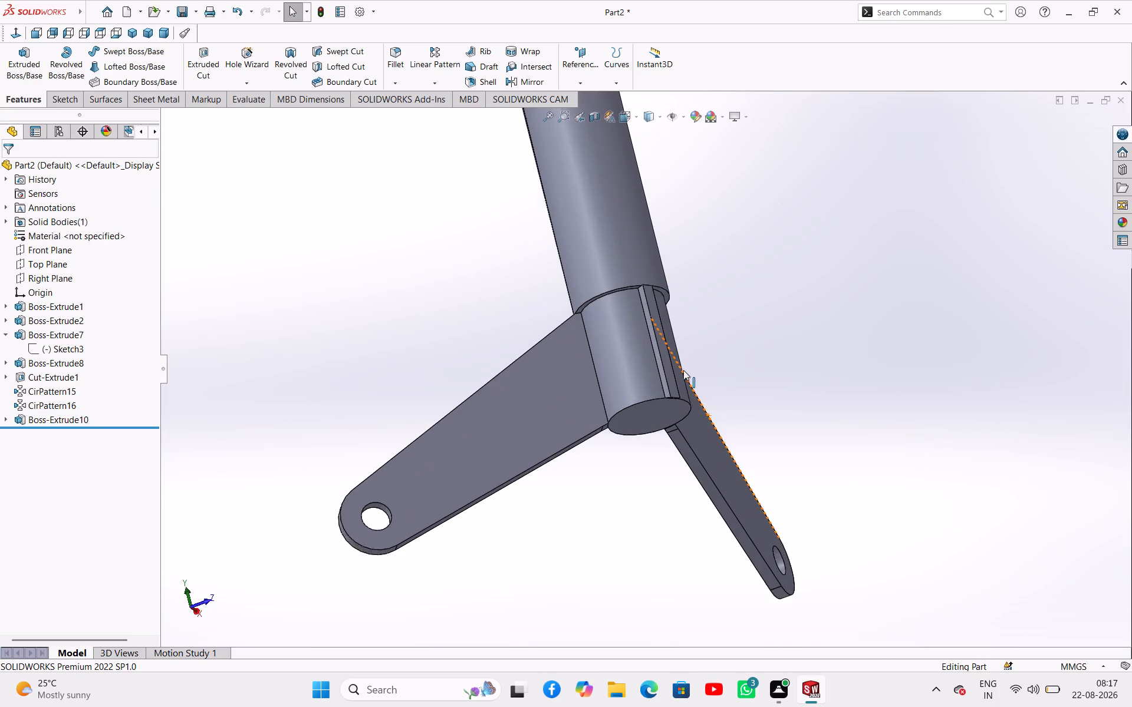
{"action": "scroll", "coordinate": [683, 370], "scroll_direction": "down", "scroll_amount": 1}
{"action": "middle_click_drag", "start_coordinate": [732, 304], "coordinate": [804, 322]}
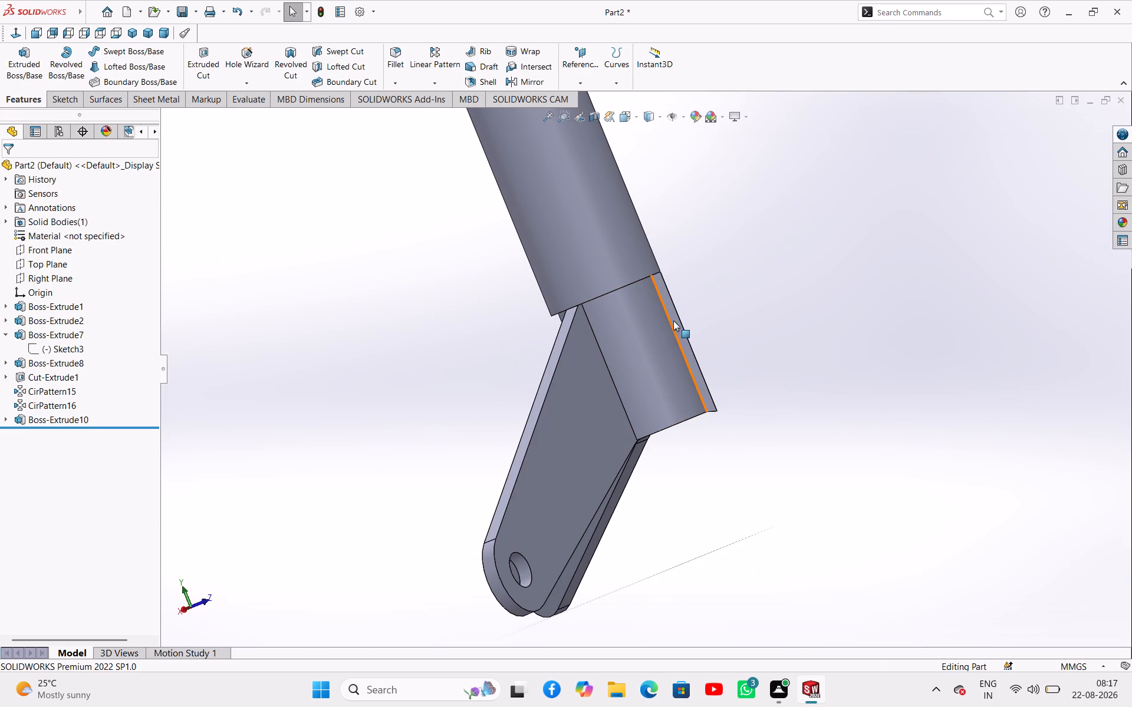
{"action": "left_click", "coordinate": [676, 321]}
{"action": "left_click", "coordinate": [728, 288]}
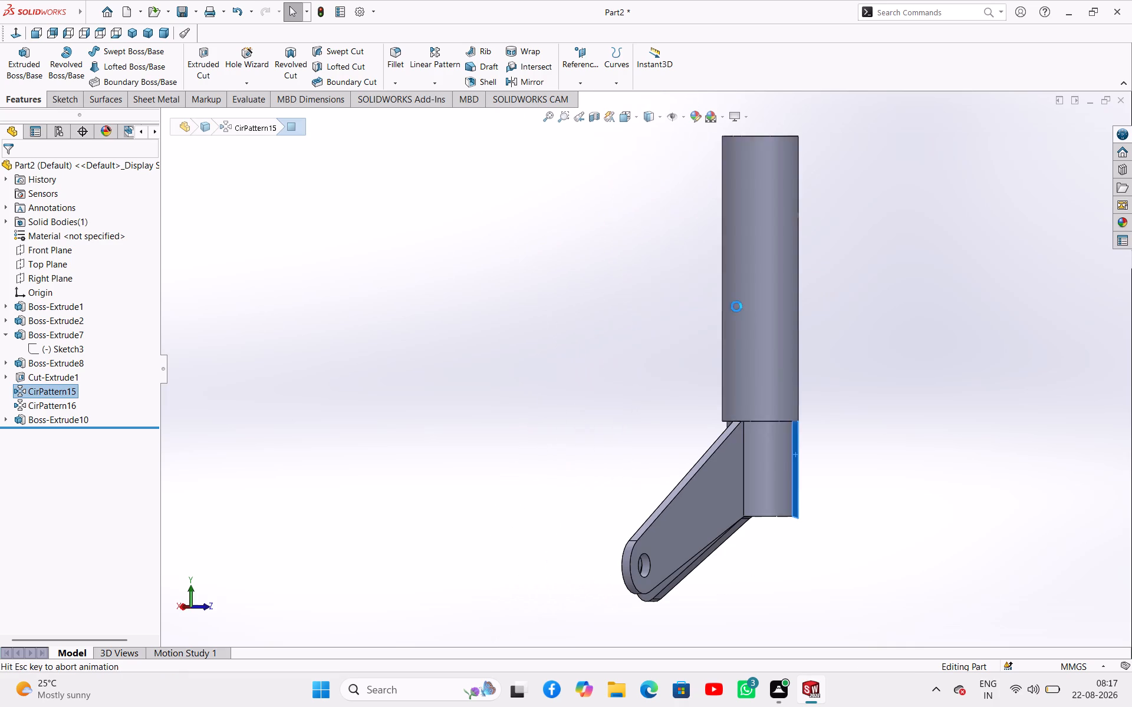
{"action": "left_click", "coordinate": [825, 428]}
{"action": "scroll", "coordinate": [808, 479], "scroll_direction": "down", "scroll_amount": 3}
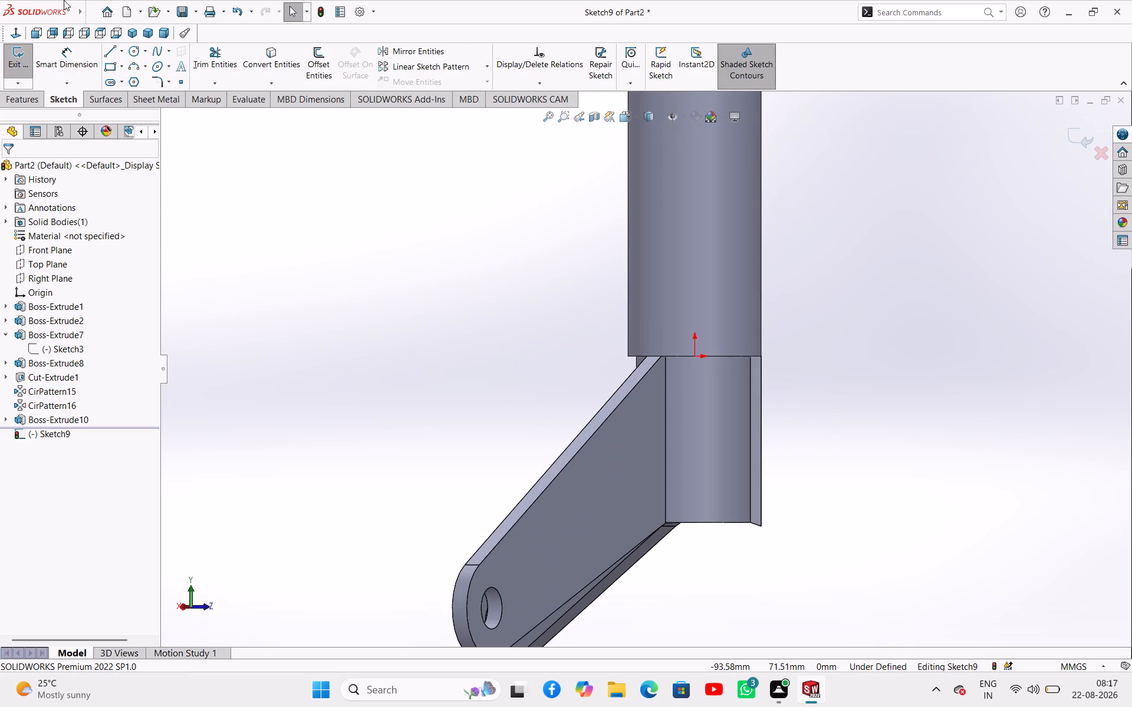
Sketch the third arm's outline from the strip's lower outer corner: sloping line, end arc of about 7.6 mm radius, and line back to the upper corner.
{"action": "left_click", "coordinate": [113, 53]}
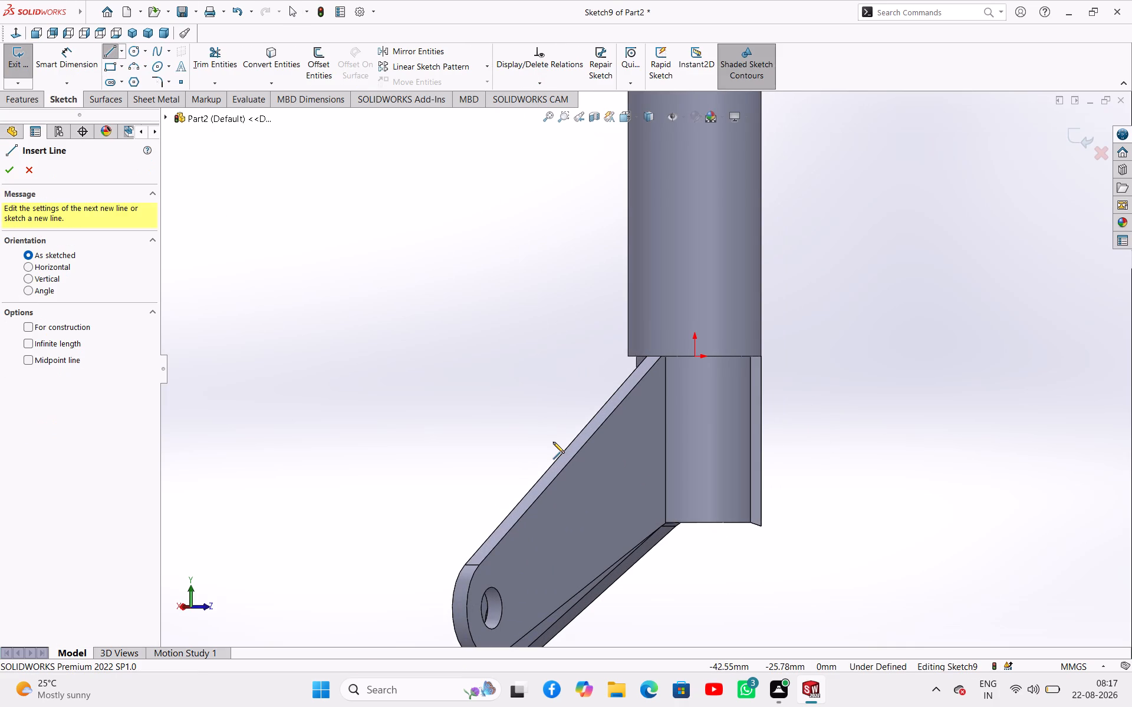
{"action": "left_click", "coordinate": [762, 527]}
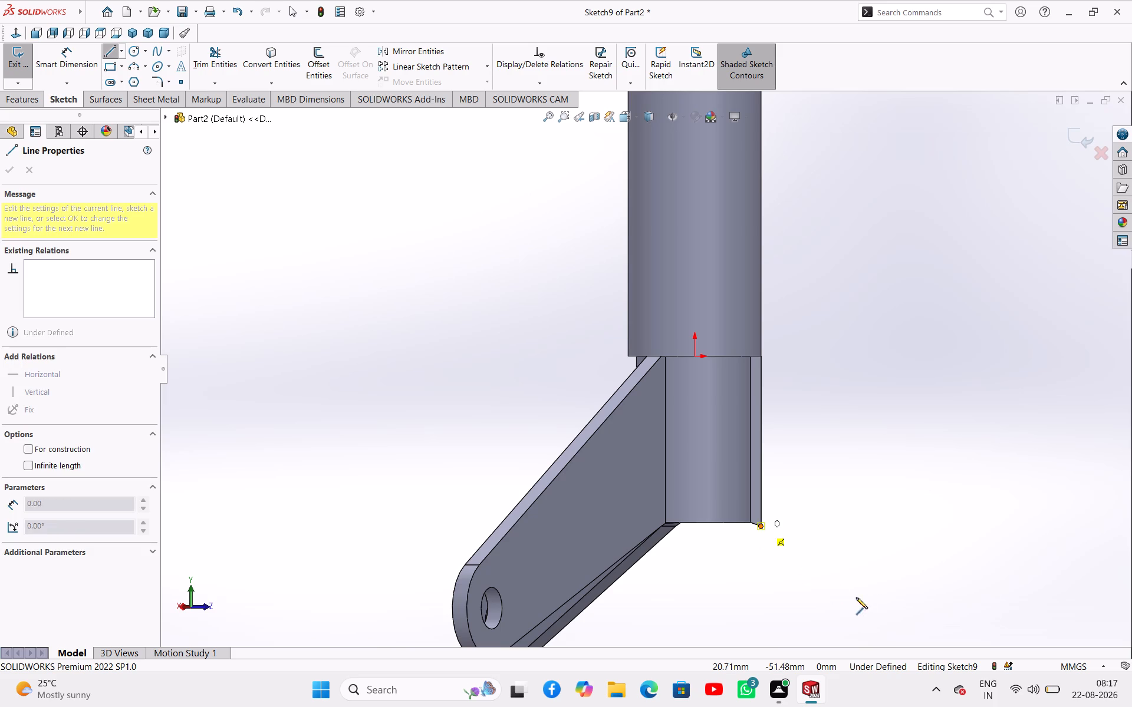
{"action": "left_click", "coordinate": [937, 620]}
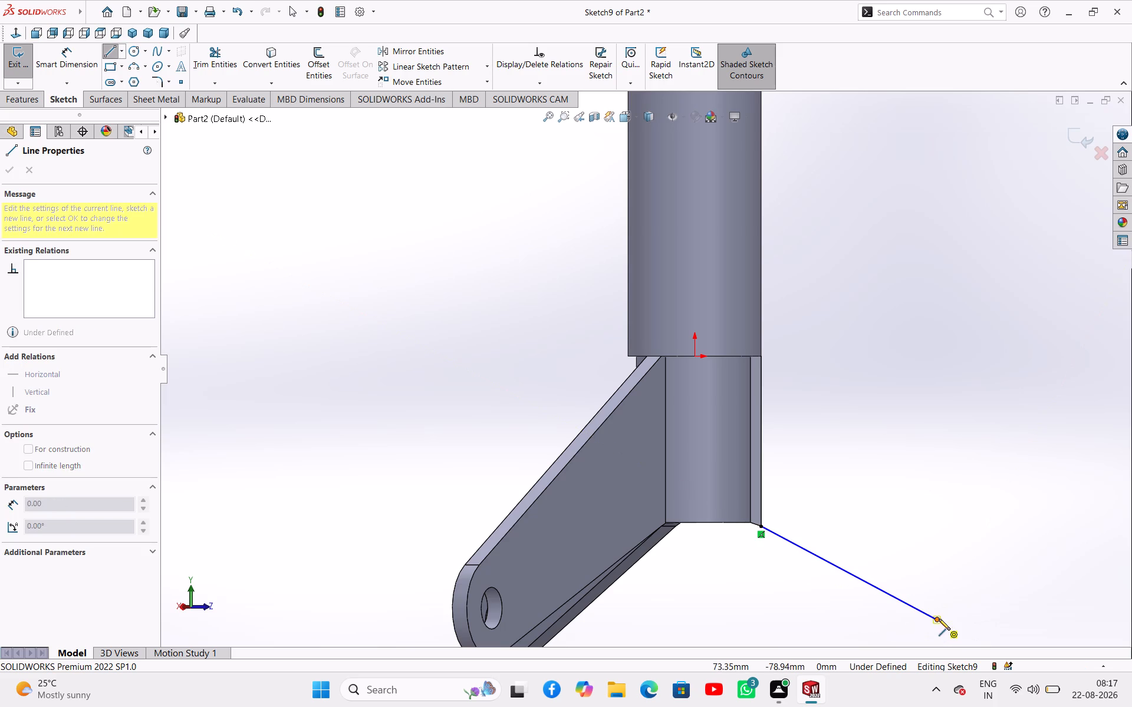
{"action": "left_click", "coordinate": [955, 576]}
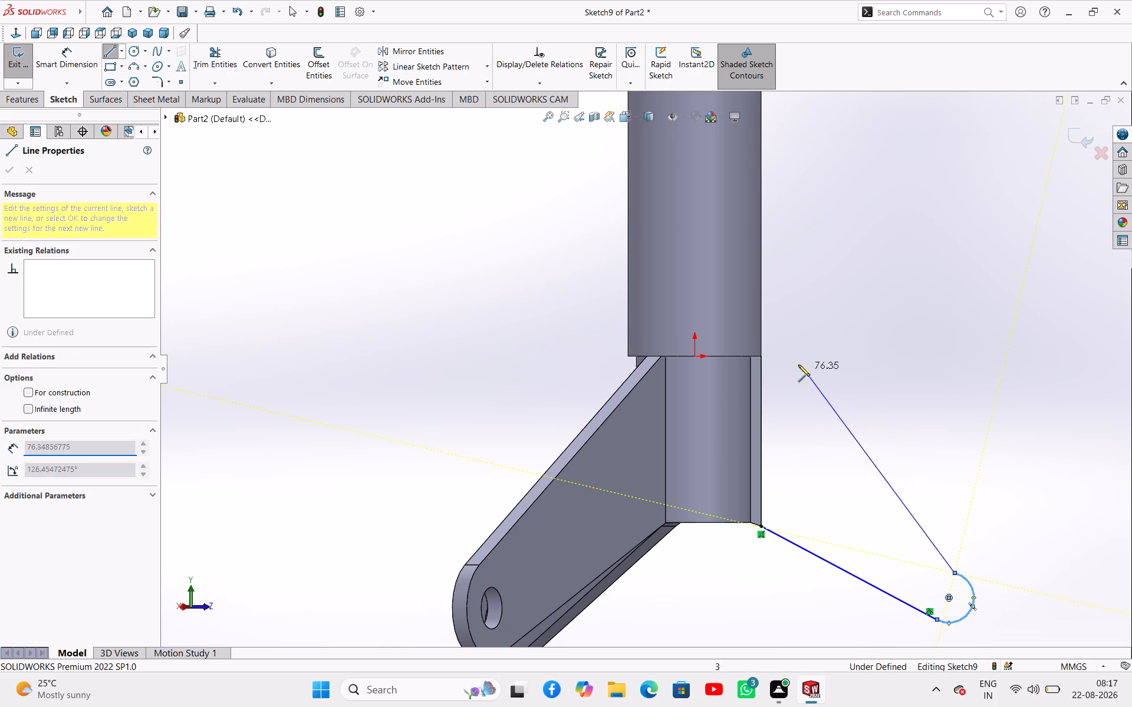
{"action": "left_click", "coordinate": [762, 358]}
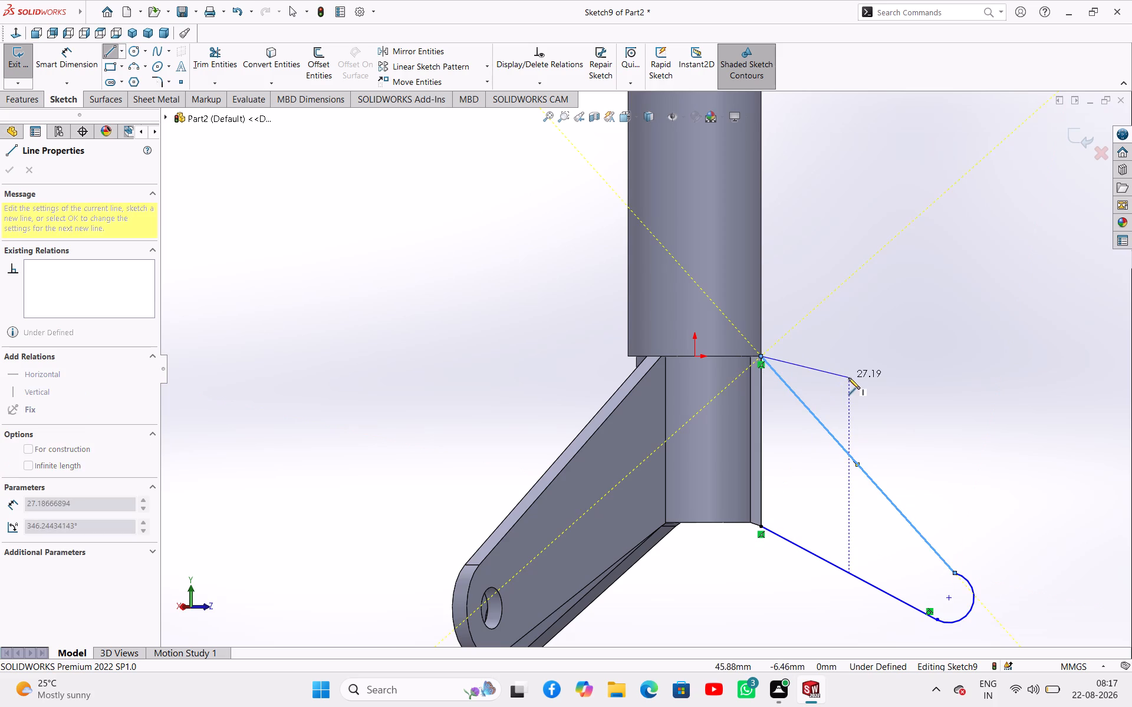
{"action": "key", "text": "Escape"}
Make the third arm outline's upper sloping line tangent to the end arc.
{"action": "left_click", "coordinate": [911, 527], "text": "ctrl"}
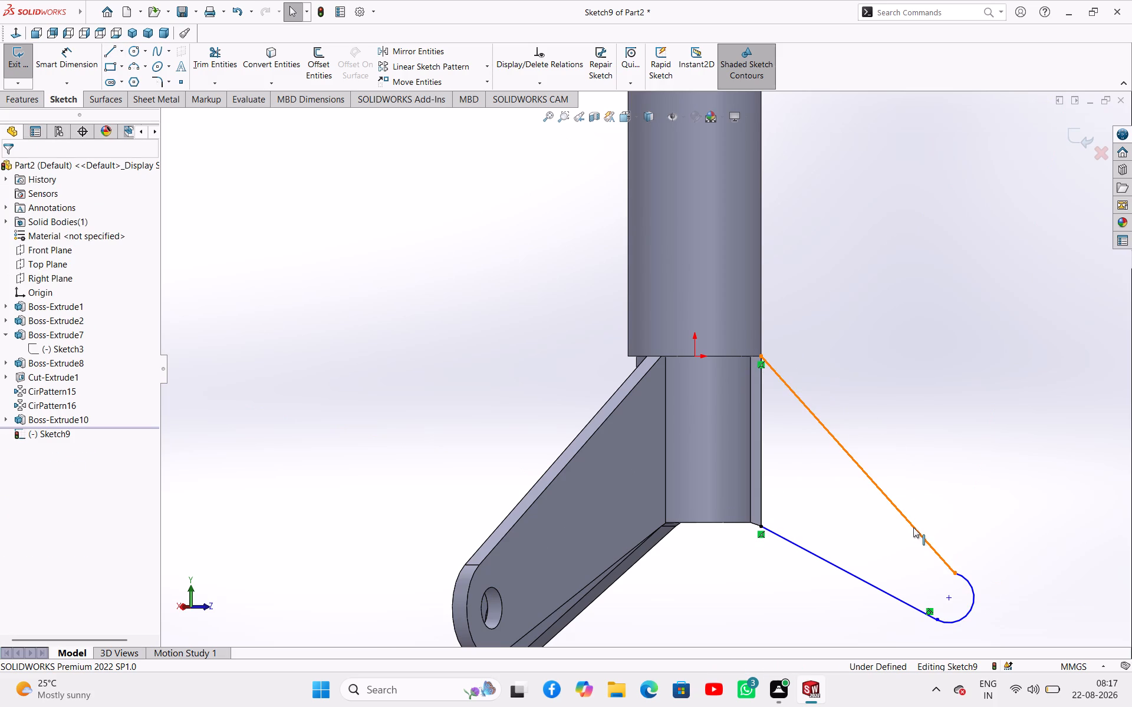
{"action": "left_click", "coordinate": [964, 577], "text": "ctrl"}
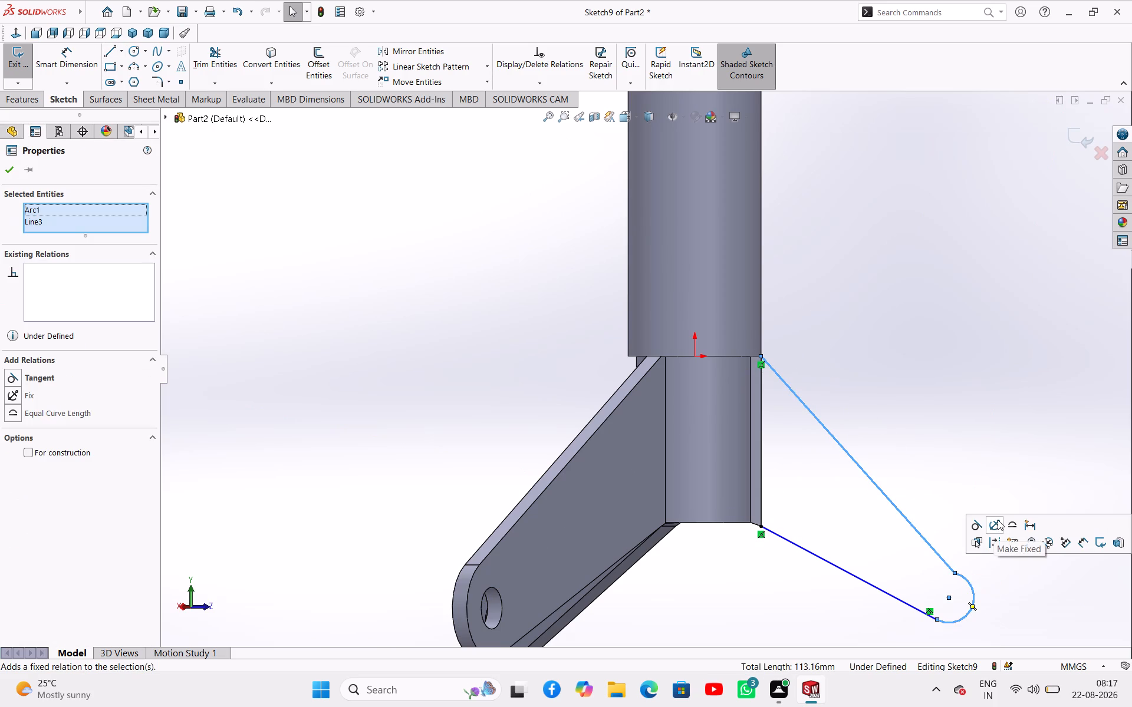
{"action": "left_click", "coordinate": [977, 526]}
{"action": "left_click", "coordinate": [953, 543]}
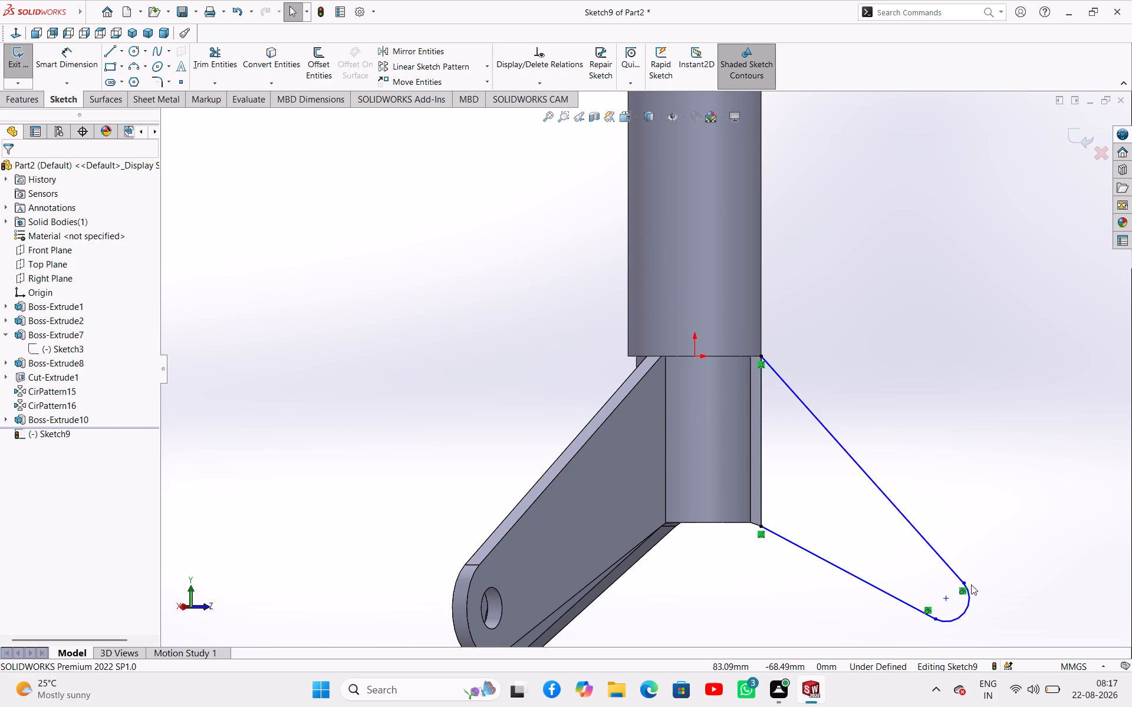
Dimension the end arc's radius as 15 mm.
{"action": "right_click_drag", "start_coordinate": [992, 622], "coordinate": [1018, 570]}
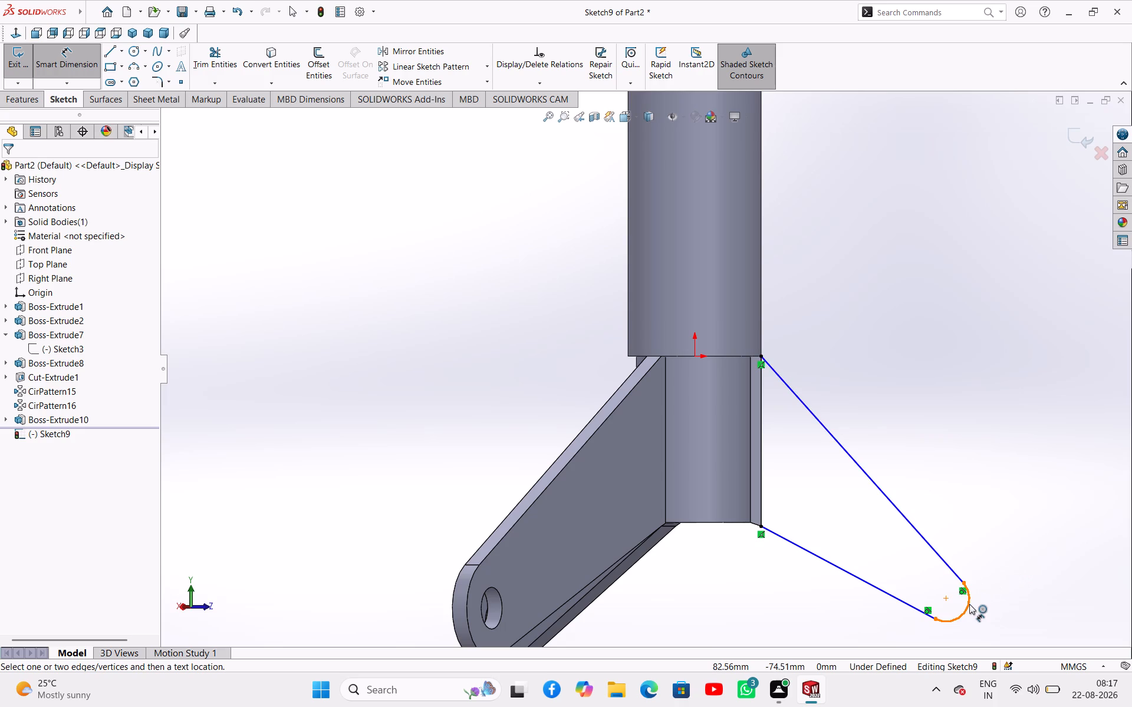
{"action": "left_click", "coordinate": [969, 604]}
{"action": "left_click", "coordinate": [1018, 594]}
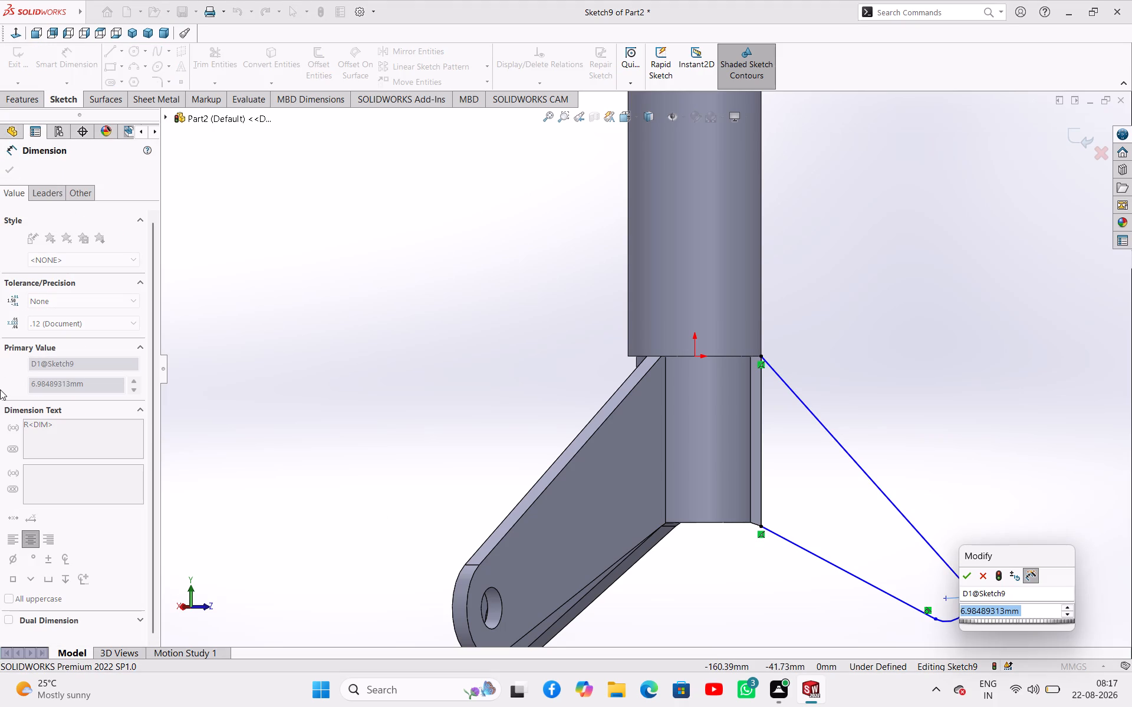
{"action": "type", "text": "15"}
{"action": "key", "text": "Return"}
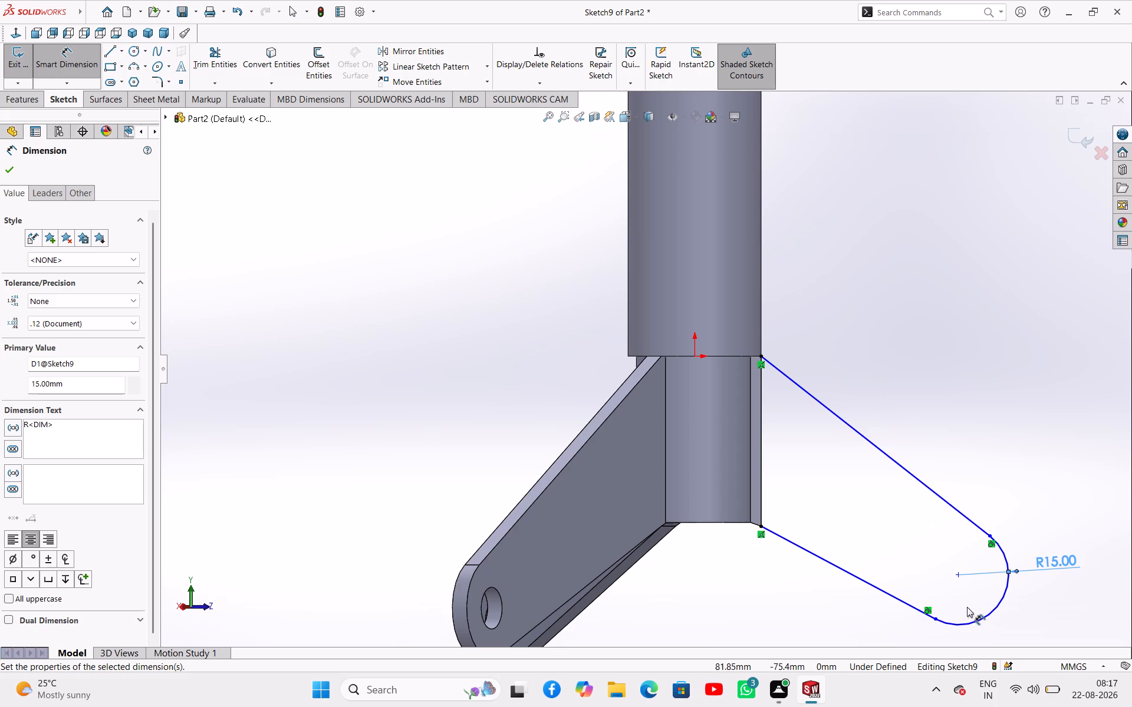
Dimension the end arc's centre at 102 mm horizontally from the upper sloping line's start at the shaft edge.
{"action": "left_click", "coordinate": [959, 576]}
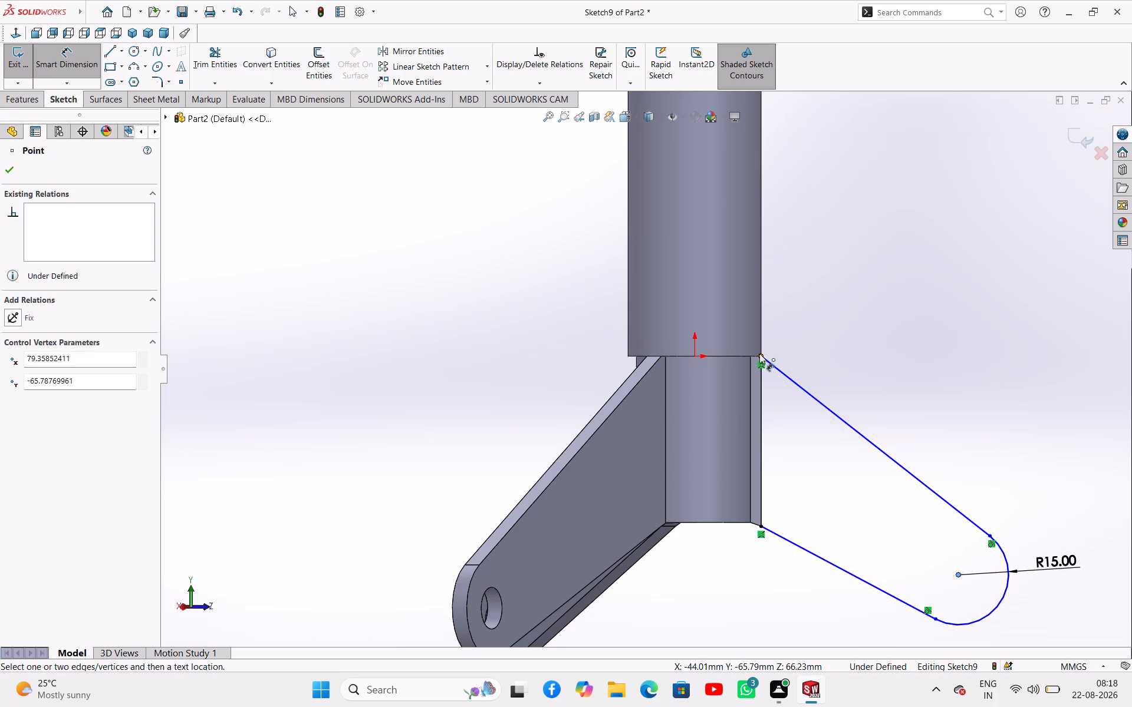
{"action": "left_click", "coordinate": [761, 353]}
{"action": "left_click", "coordinate": [853, 338]}
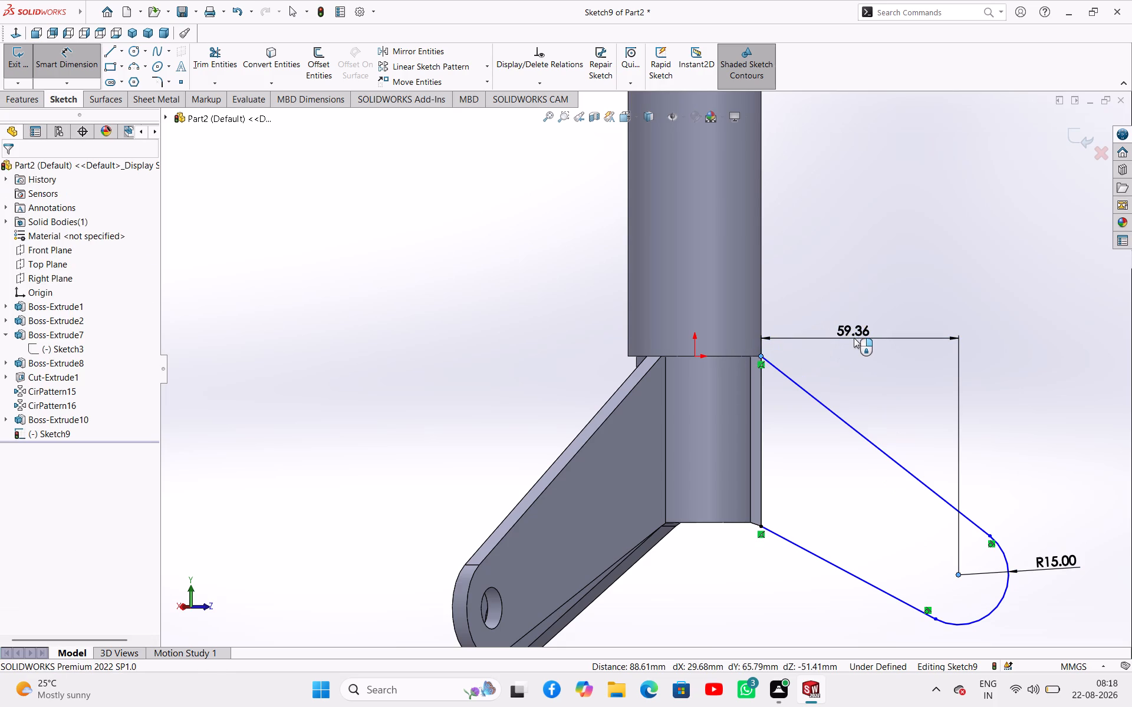
{"action": "type", "text": "102"}
{"action": "key", "text": "Return"}
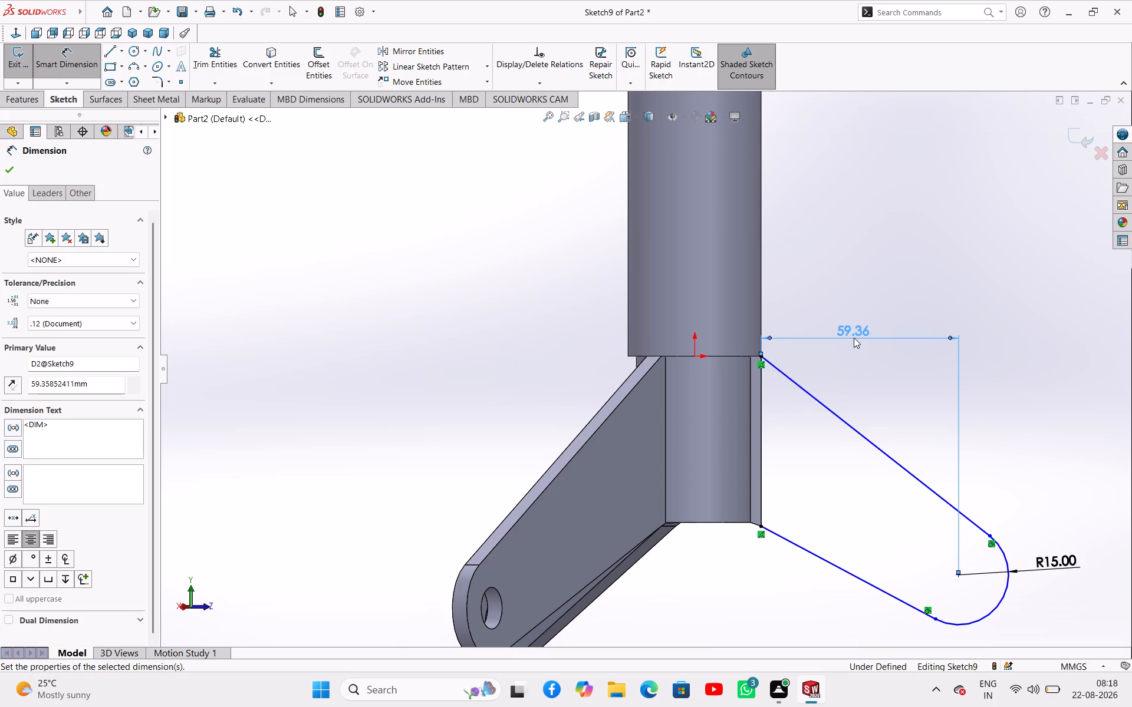
{"action": "scroll", "coordinate": [845, 443], "scroll_direction": "up", "scroll_amount": 3}
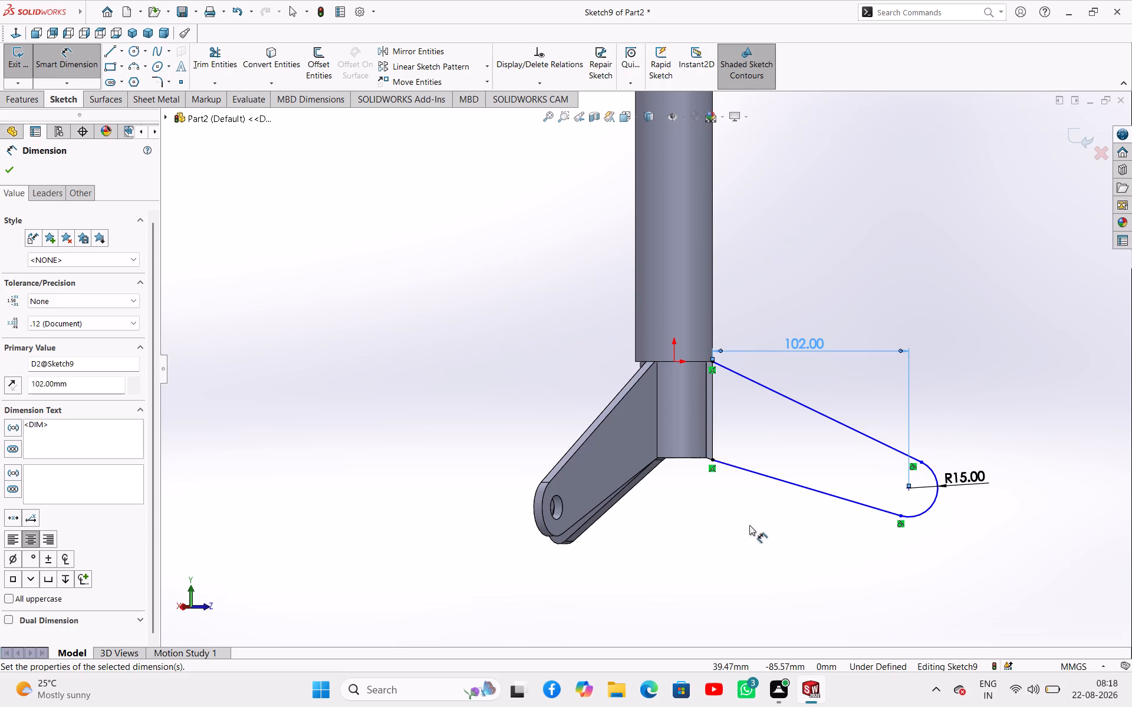
{"action": "right_click", "coordinate": [456, 308]}
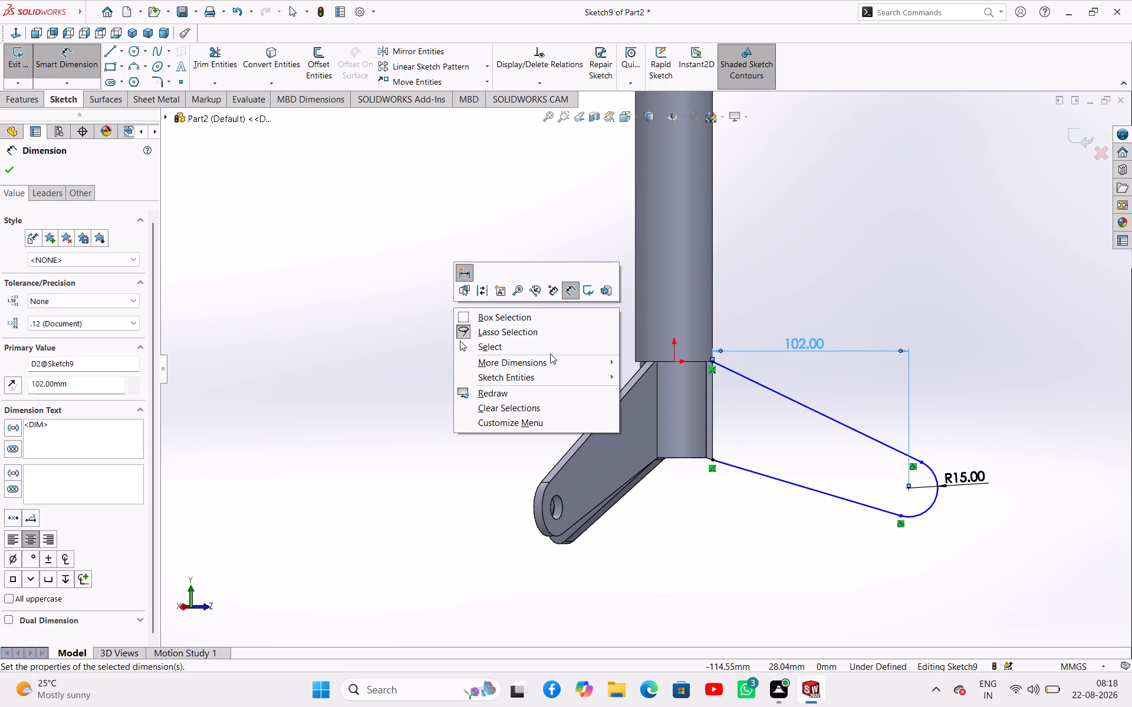
{"action": "left_click", "coordinate": [538, 352]}
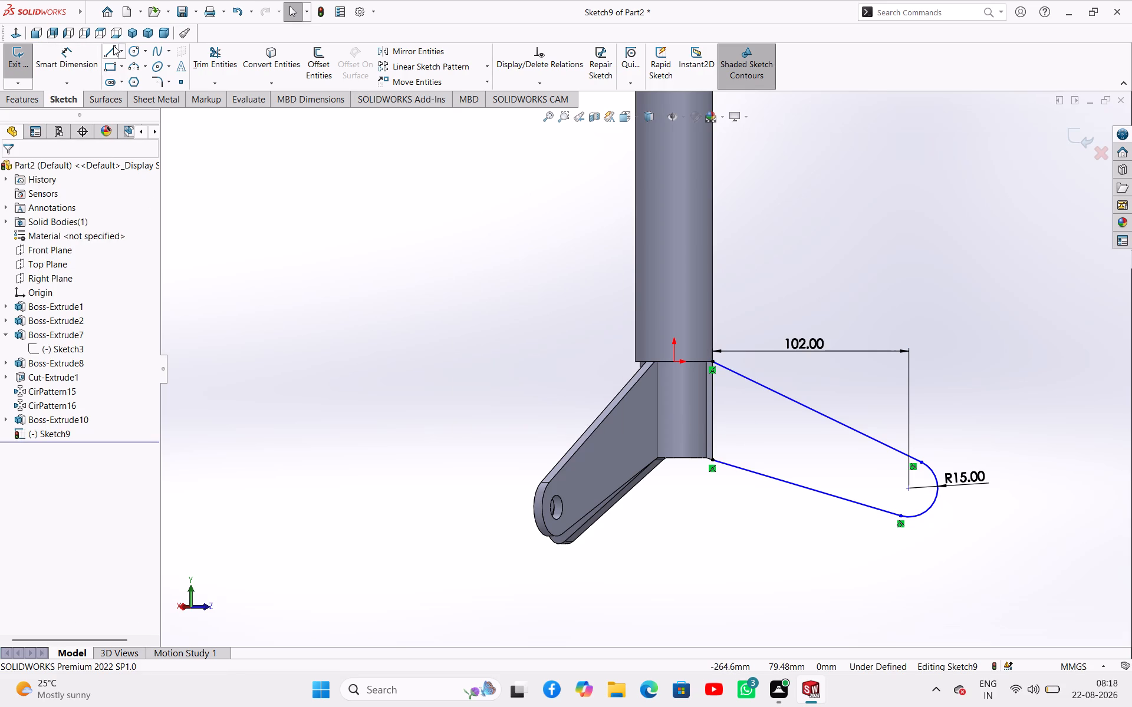
Close the third arm's outline with a vertical line along the filler strip's outer edge, joining the starts of both sloping lines.
{"action": "left_click", "coordinate": [112, 47]}
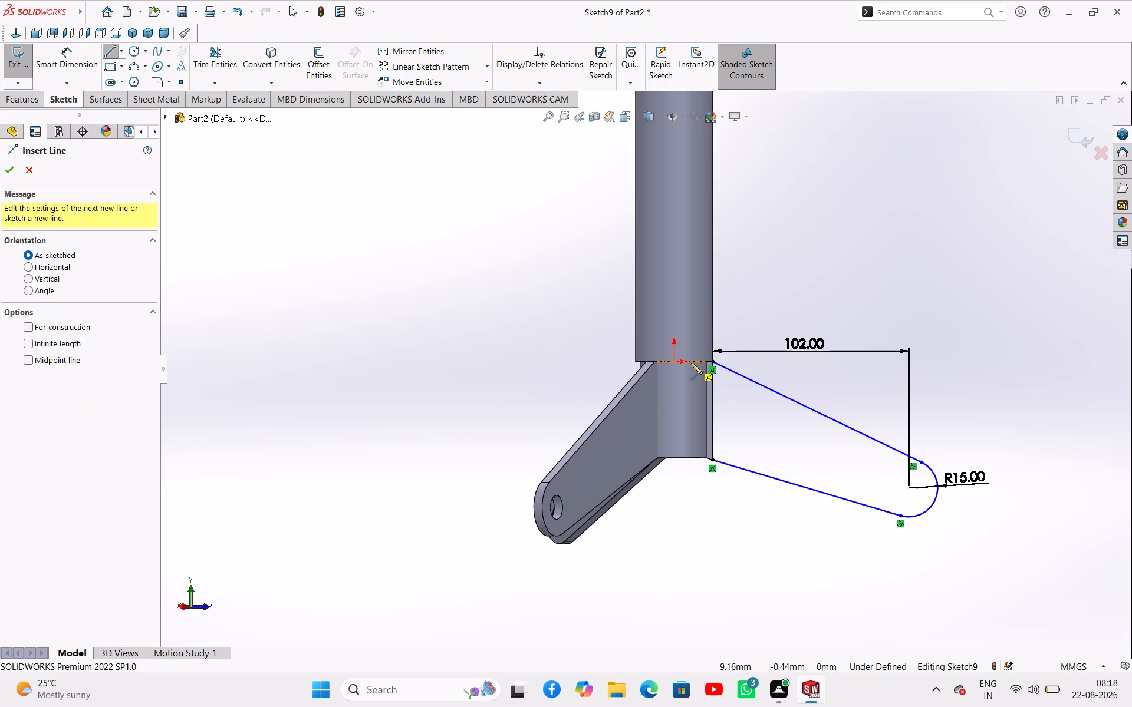
{"action": "left_click", "coordinate": [712, 362]}
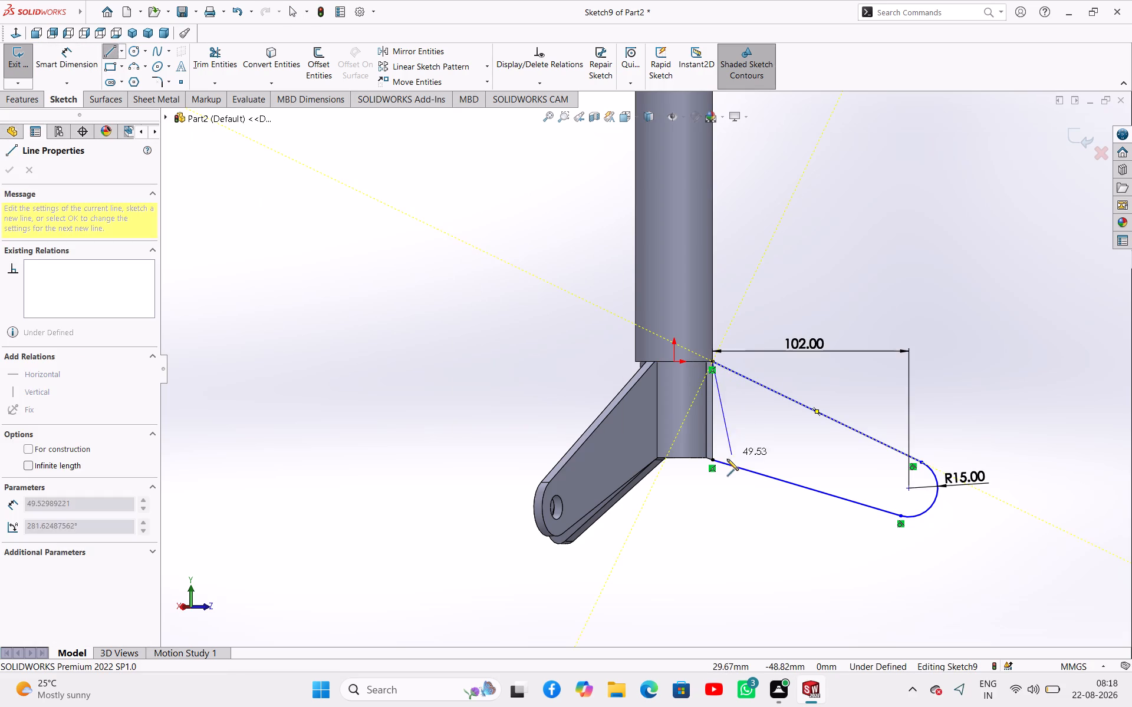
{"action": "left_click", "coordinate": [715, 461]}
{"action": "right_click", "coordinate": [722, 570]}
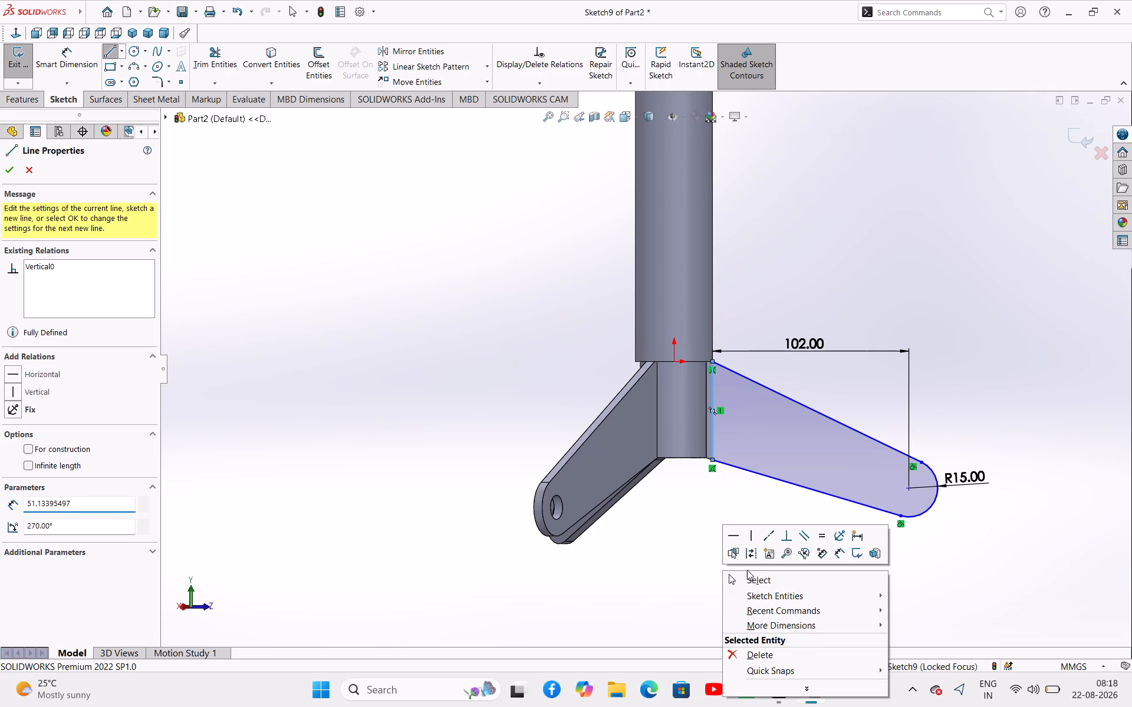
{"action": "left_click", "coordinate": [756, 582]}
Sketch a hole circle of about 6.3 mm radius centred on the end arc's centre.
{"action": "right_click_drag", "start_coordinate": [741, 592], "coordinate": [766, 518]}
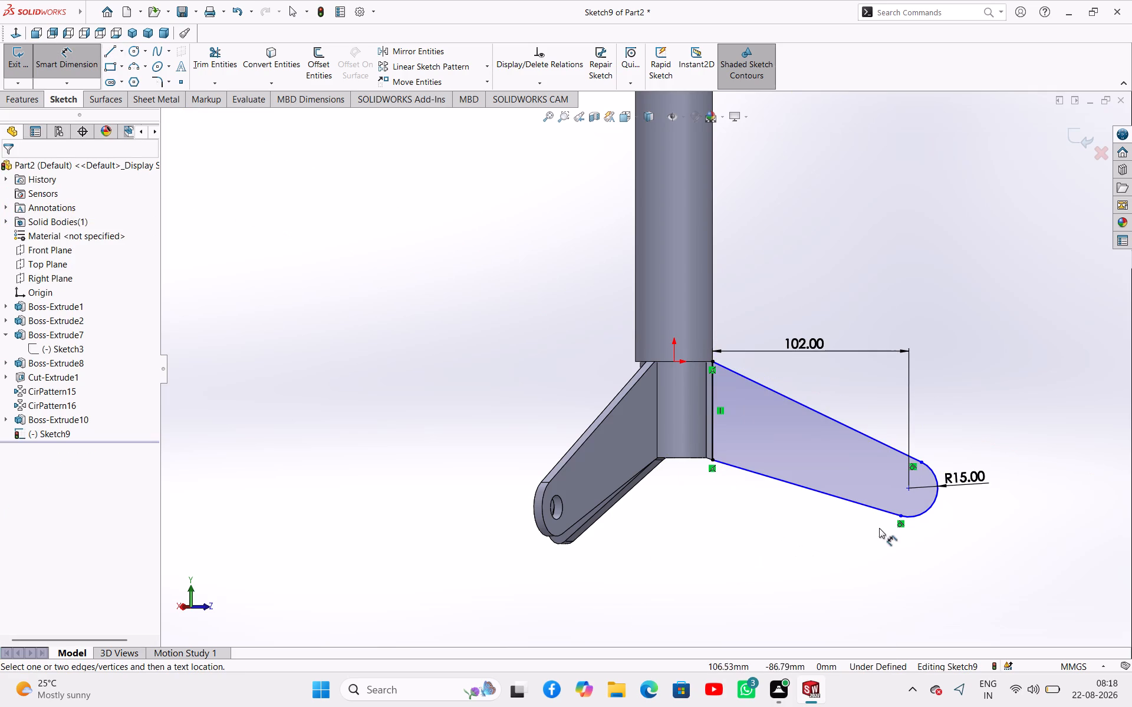
{"action": "right_click_drag", "start_coordinate": [688, 570], "coordinate": [751, 560]}
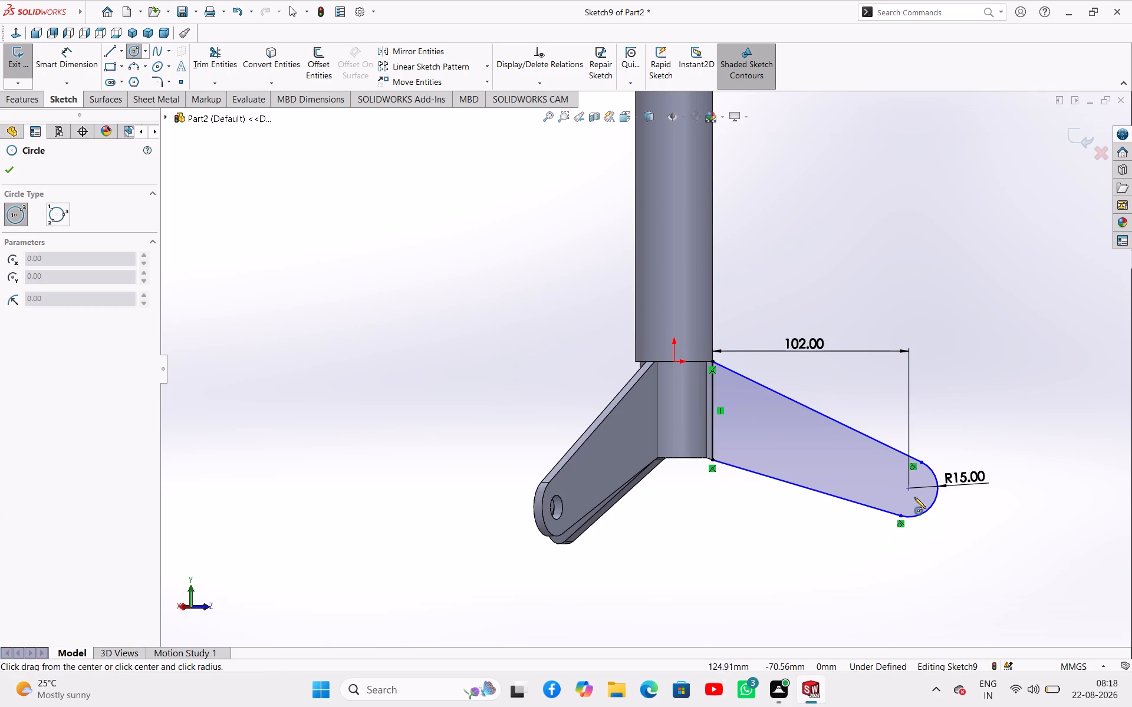
{"action": "left_click", "coordinate": [908, 489]}
{"action": "left_click", "coordinate": [911, 500]}
{"action": "right_click", "coordinate": [735, 538]}
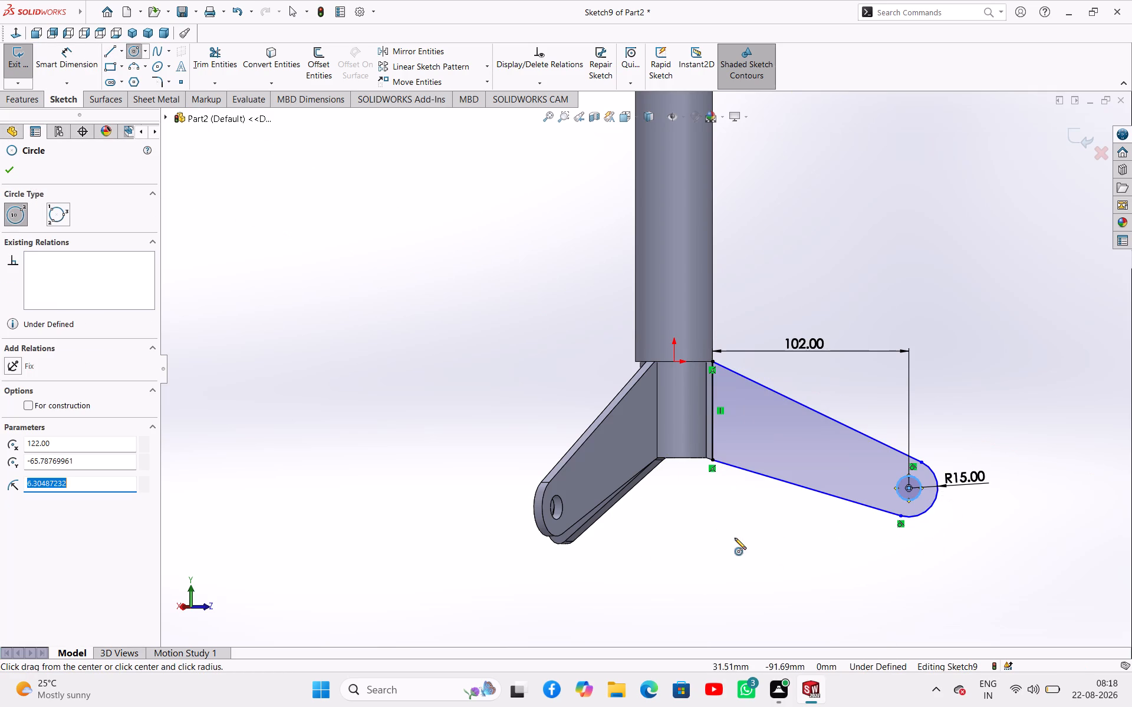
Dimension the hole circle at the third arm's end with a diameter of 12.6 mm.
{"action": "left_click", "coordinate": [758, 540]}
{"action": "right_click_drag", "start_coordinate": [730, 569], "coordinate": [756, 529]}
{"action": "right_click", "coordinate": [757, 527]}
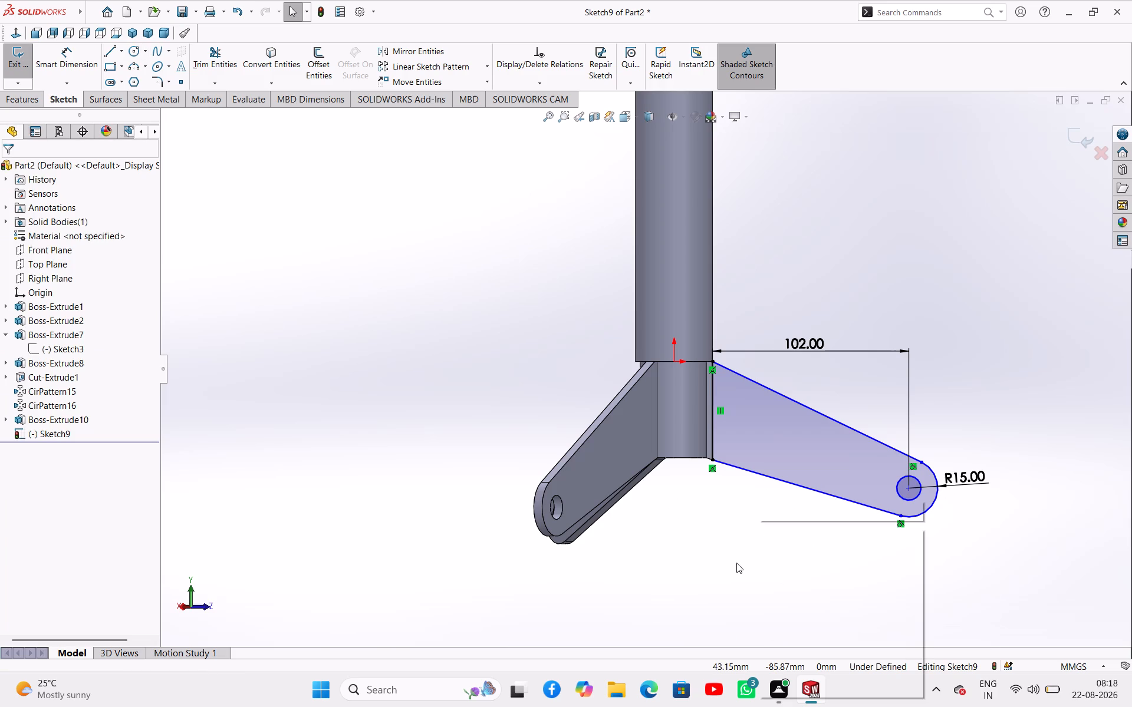
{"action": "right_click_drag", "start_coordinate": [690, 577], "coordinate": [729, 517]}
{"action": "left_click_drag", "start_coordinate": [915, 500], "coordinate": [915, 506]}
{"action": "left_click", "coordinate": [844, 554]}
{"action": "type", "text": "12.6"}
{"action": "key", "text": "Return"}
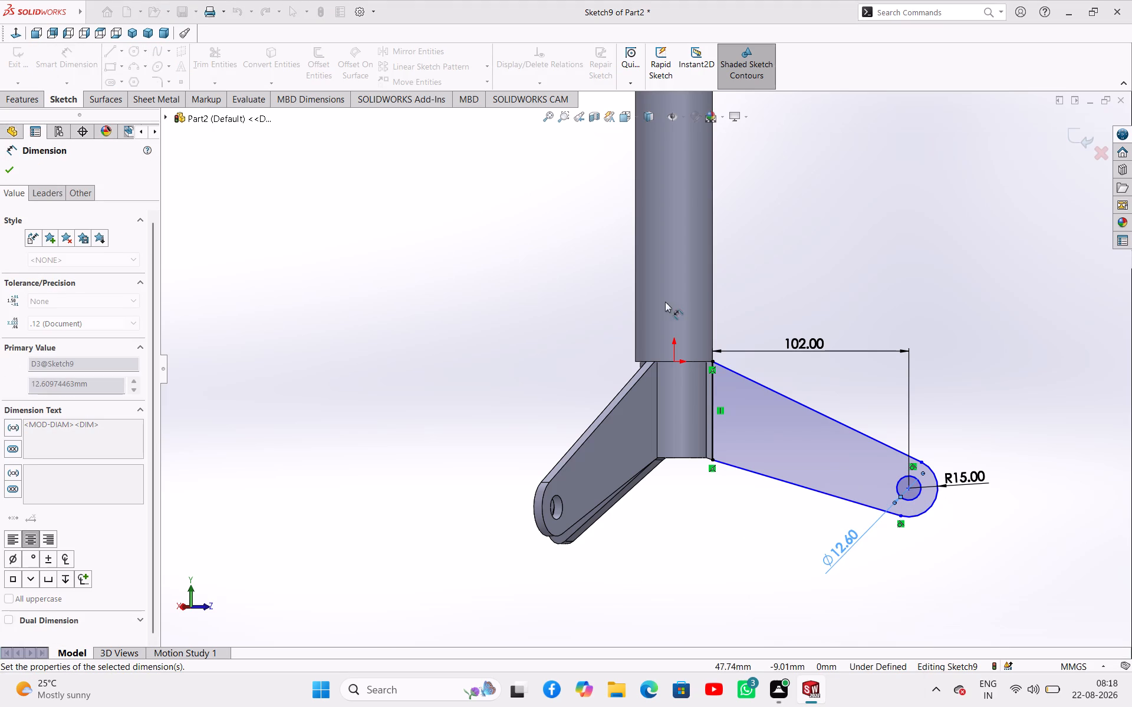
{"action": "left_click", "coordinate": [5, 175]}
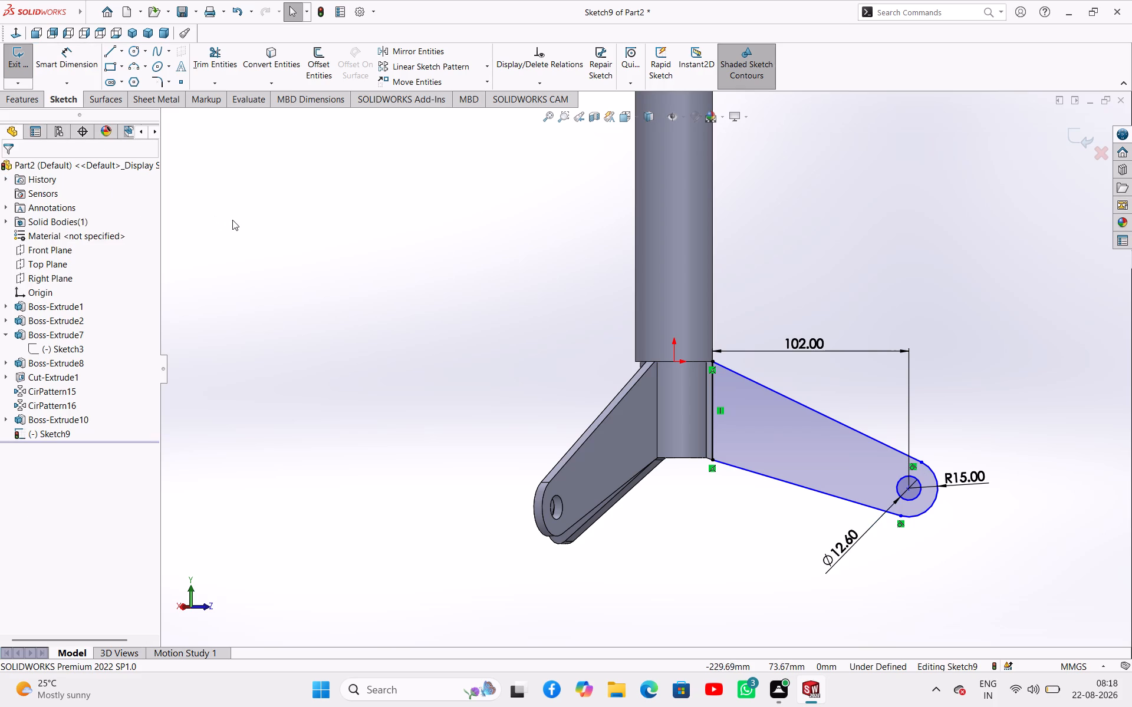
Extrude the third arm's profile up to the filler strip's opposite narrow face, merging it with the body.
{"action": "middle_click_drag", "start_coordinate": [281, 238], "coordinate": [233, 309]}
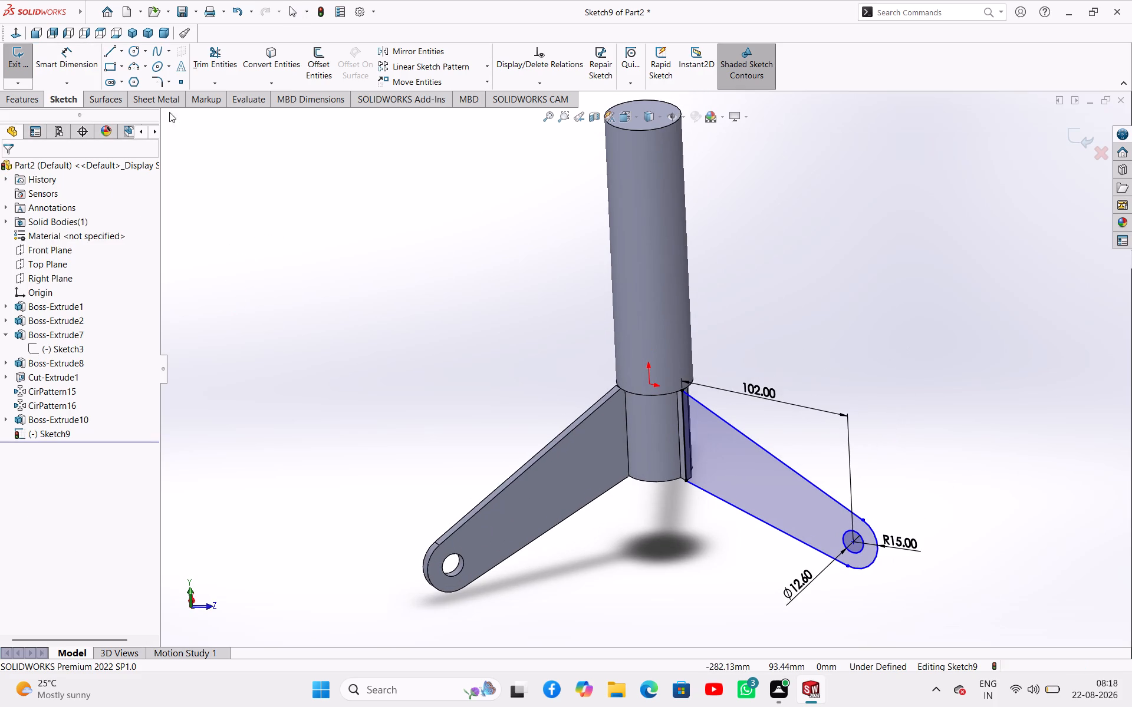
{"action": "left_click", "coordinate": [17, 58]}
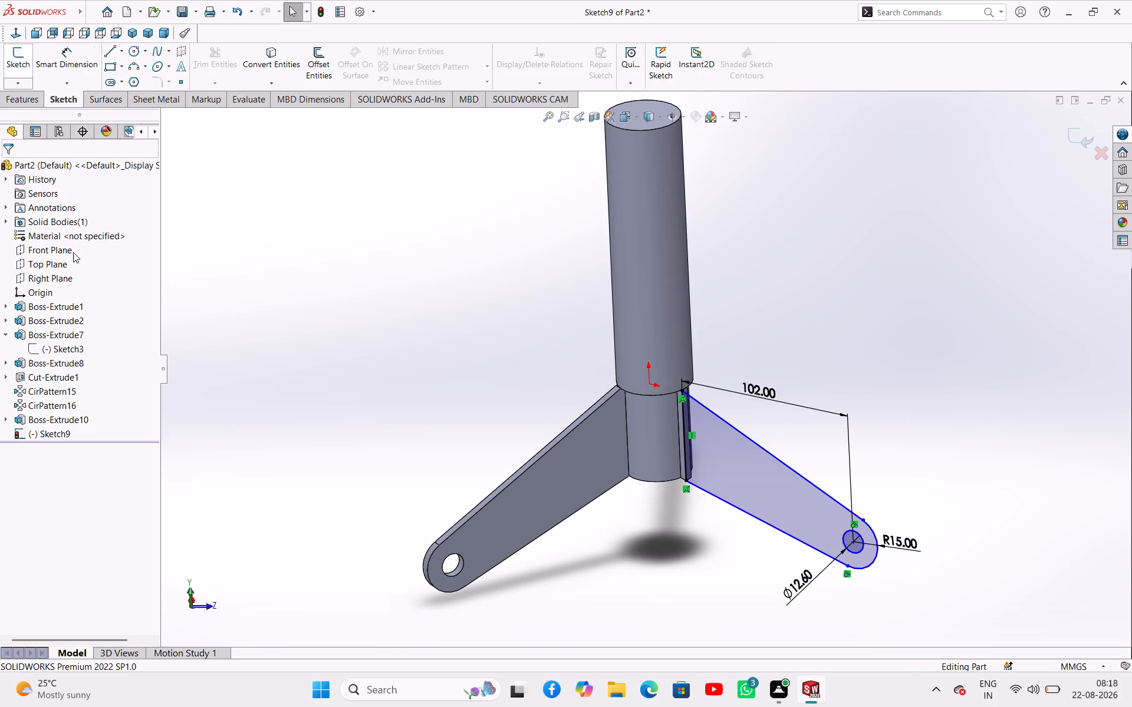
{"action": "middle_click_drag", "start_coordinate": [286, 329], "coordinate": [226, 351]}
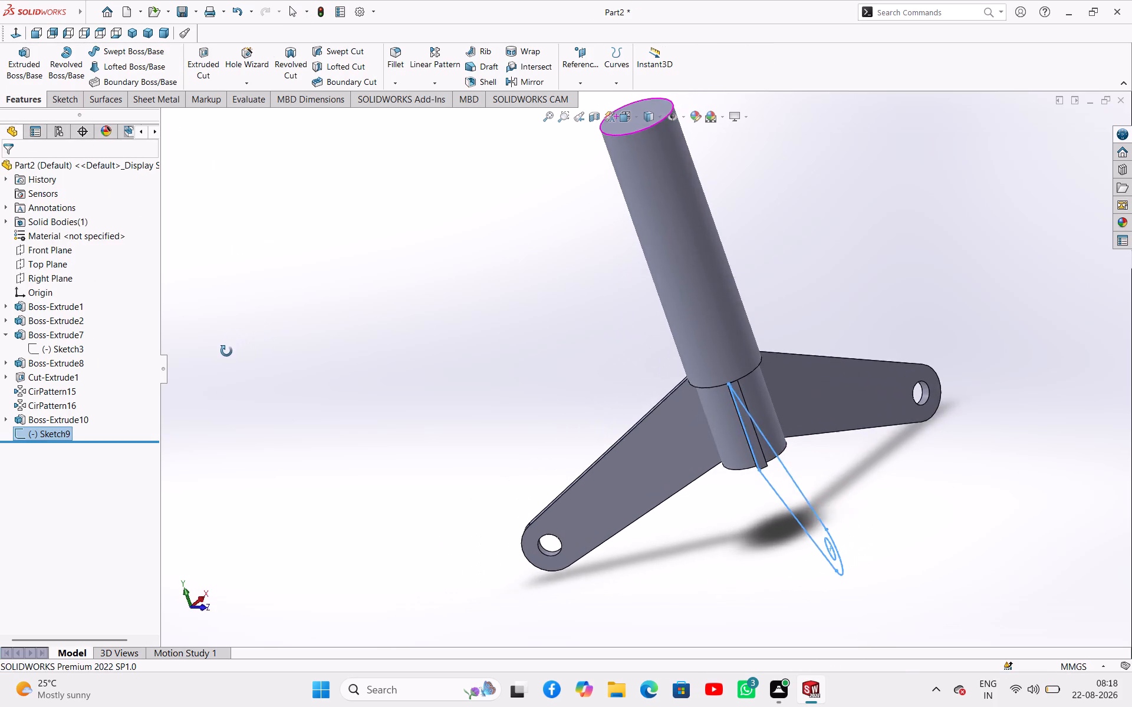
{"action": "middle_click_drag", "start_coordinate": [226, 351], "coordinate": [227, 364]}
{"action": "left_click", "coordinate": [27, 61]}
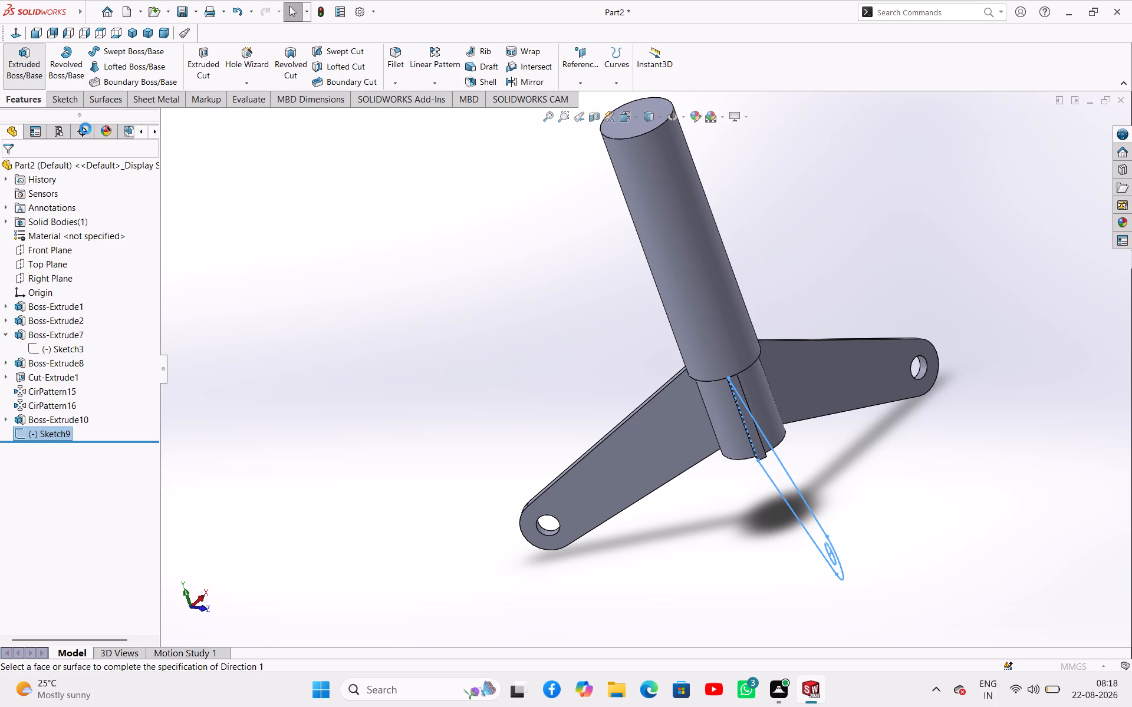
{"action": "middle_click_drag", "start_coordinate": [269, 321], "coordinate": [186, 337]}
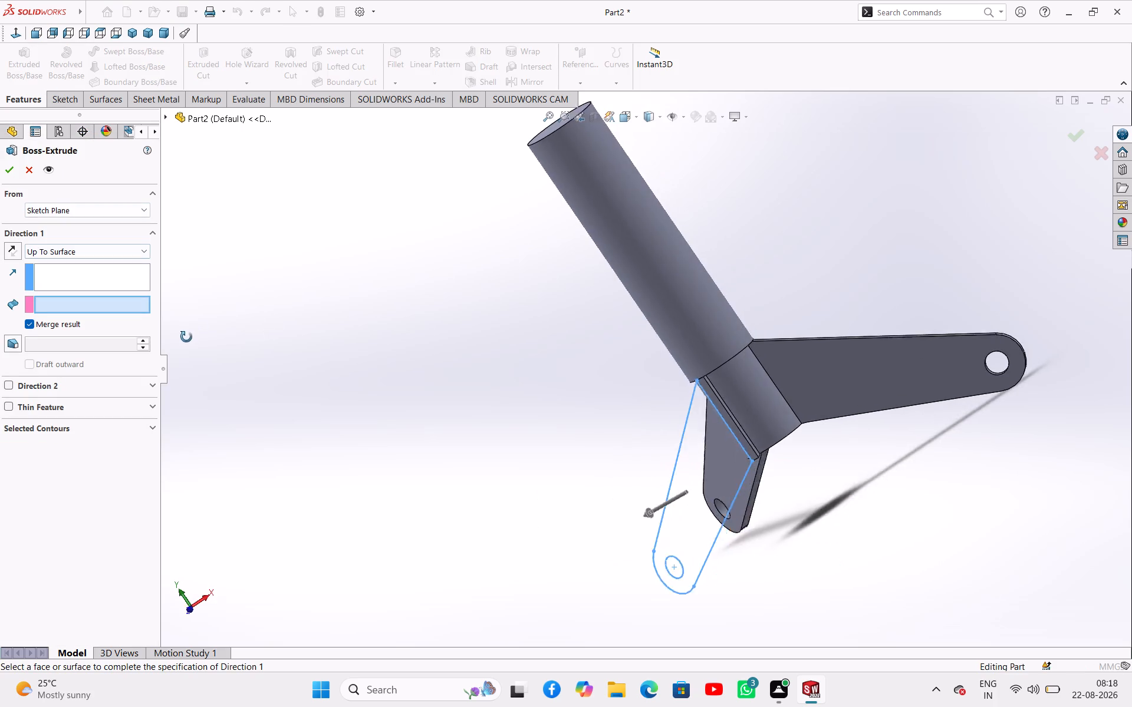
{"action": "middle_click_drag", "start_coordinate": [186, 337], "coordinate": [176, 342]}
{"action": "scroll", "coordinate": [774, 403], "scroll_direction": "down", "scroll_amount": 8}
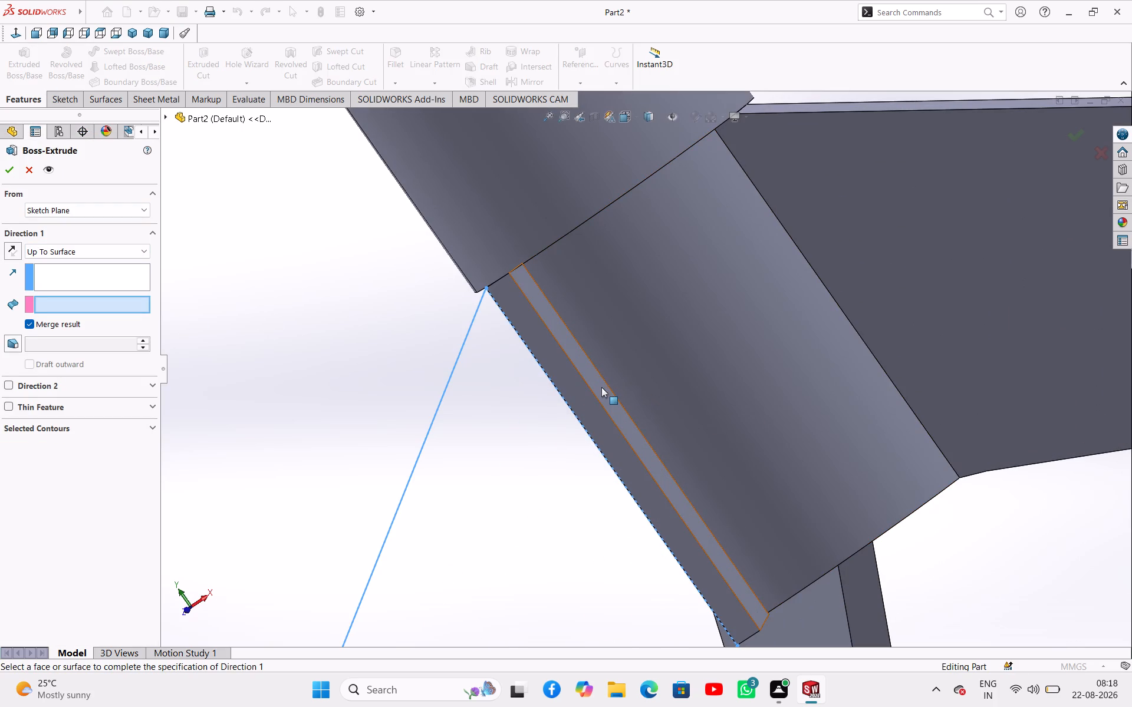
{"action": "left_click", "coordinate": [601, 387]}
{"action": "left_click", "coordinate": [12, 172]}
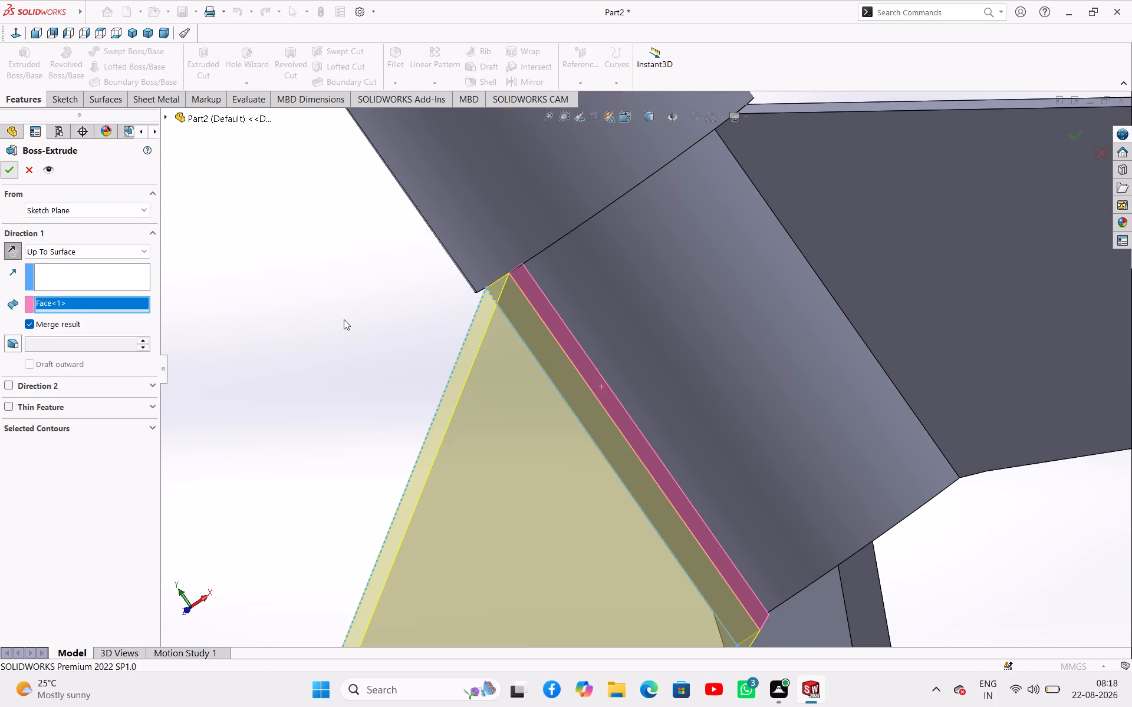
{"action": "left_click", "coordinate": [344, 319]}
Sketch a circle of about 55.8 mm diameter on the shaft's upper end face, centred on the shaft axis.
{"action": "scroll", "coordinate": [392, 335], "scroll_direction": "up", "scroll_amount": 7}
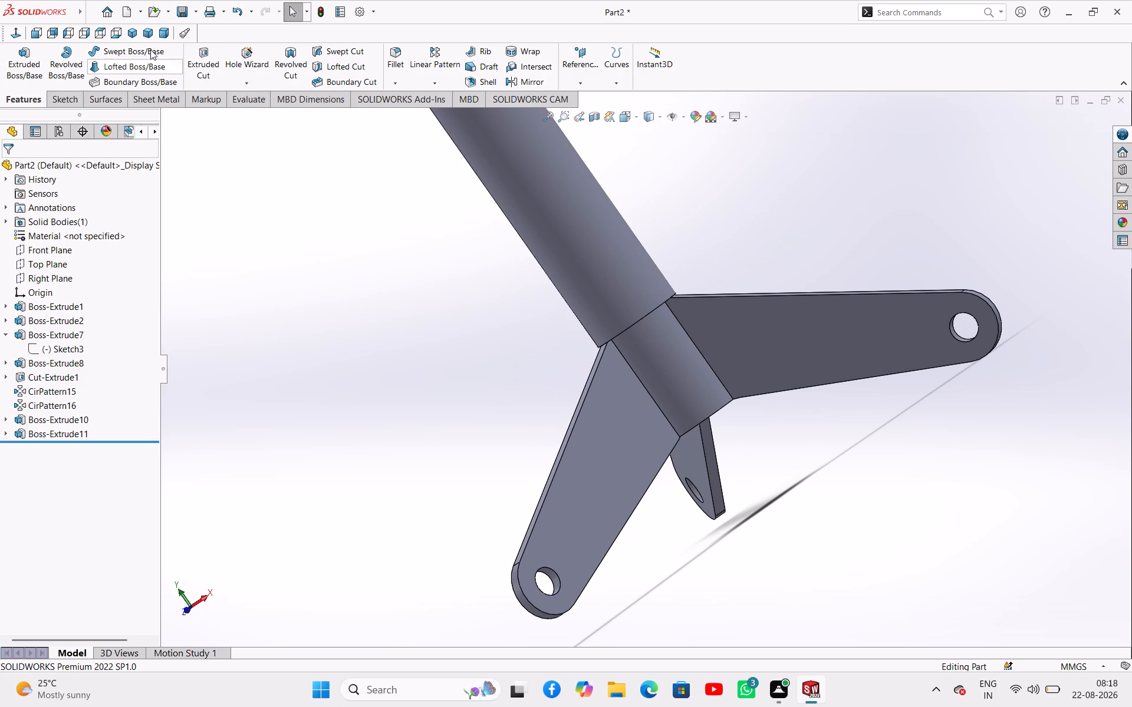
{"action": "left_click", "coordinate": [131, 38]}
{"action": "left_click", "coordinate": [542, 280]}
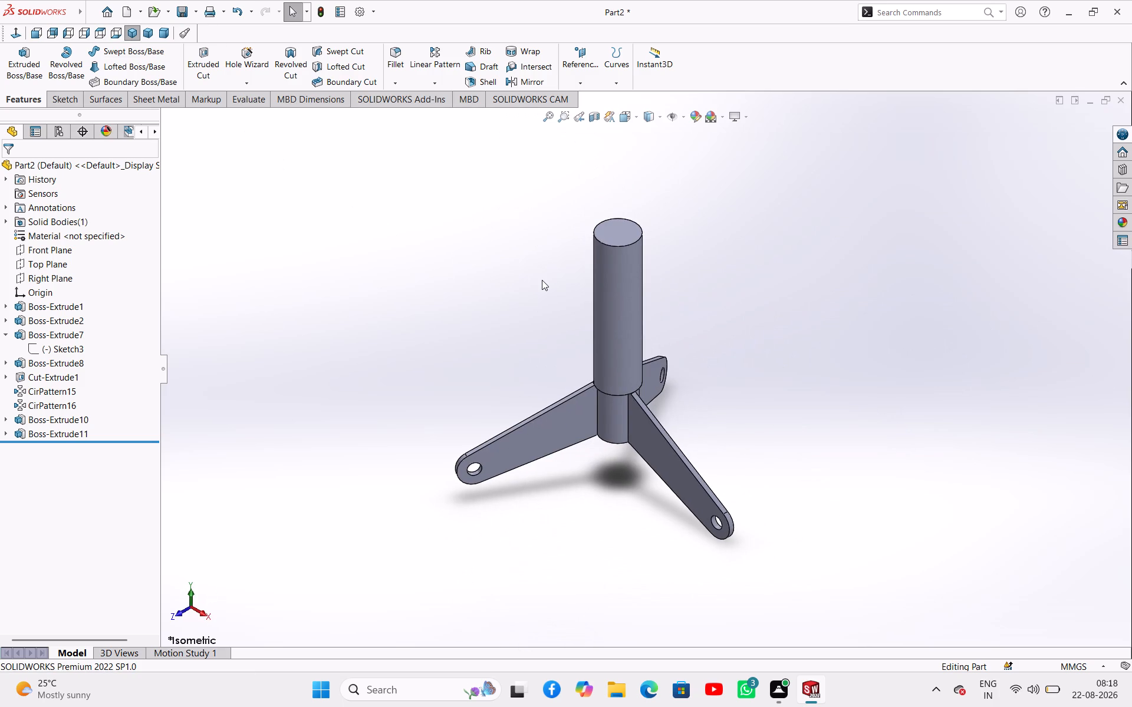
{"action": "left_click", "coordinate": [617, 229]}
{"action": "left_click", "coordinate": [662, 196]}
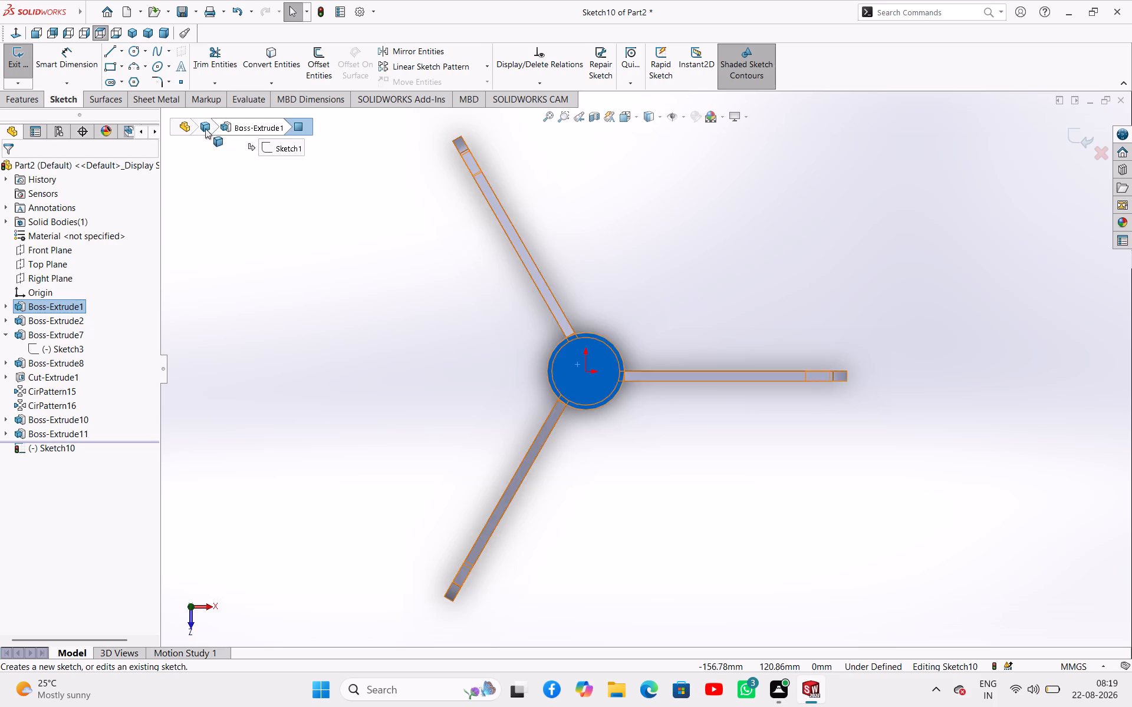
{"action": "left_click", "coordinate": [133, 52]}
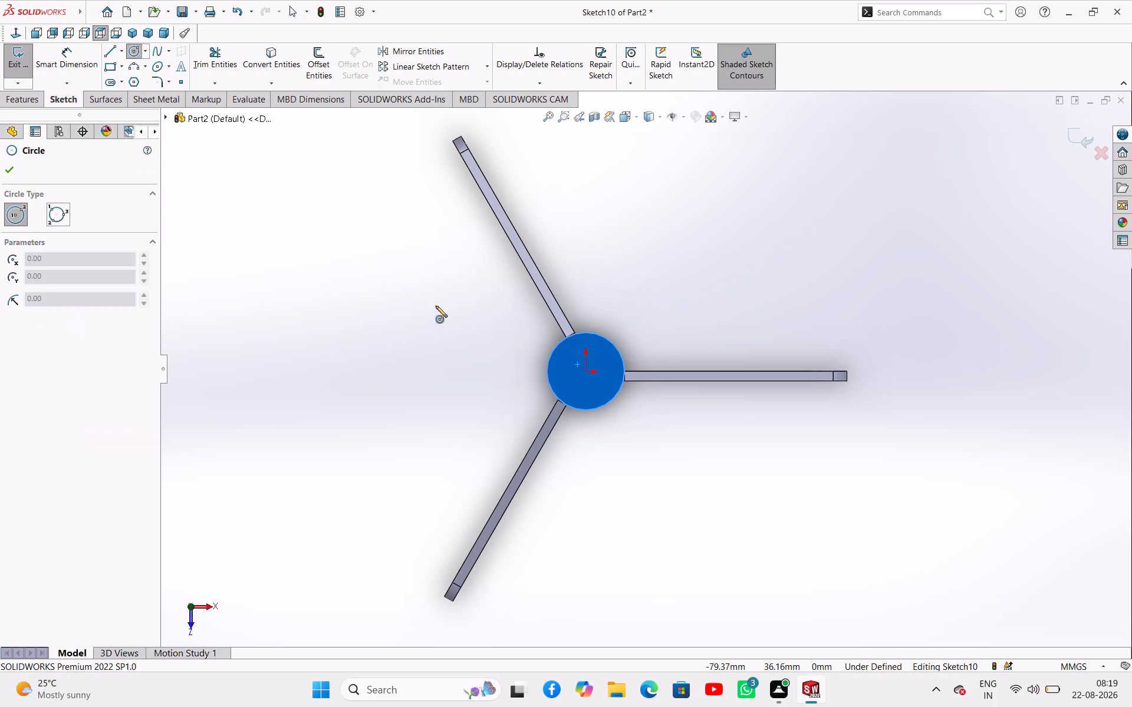
{"action": "left_click_drag", "start_coordinate": [586, 374], "coordinate": [609, 420]}
{"action": "left_click", "coordinate": [621, 441]}
{"action": "right_click", "coordinate": [680, 305]}
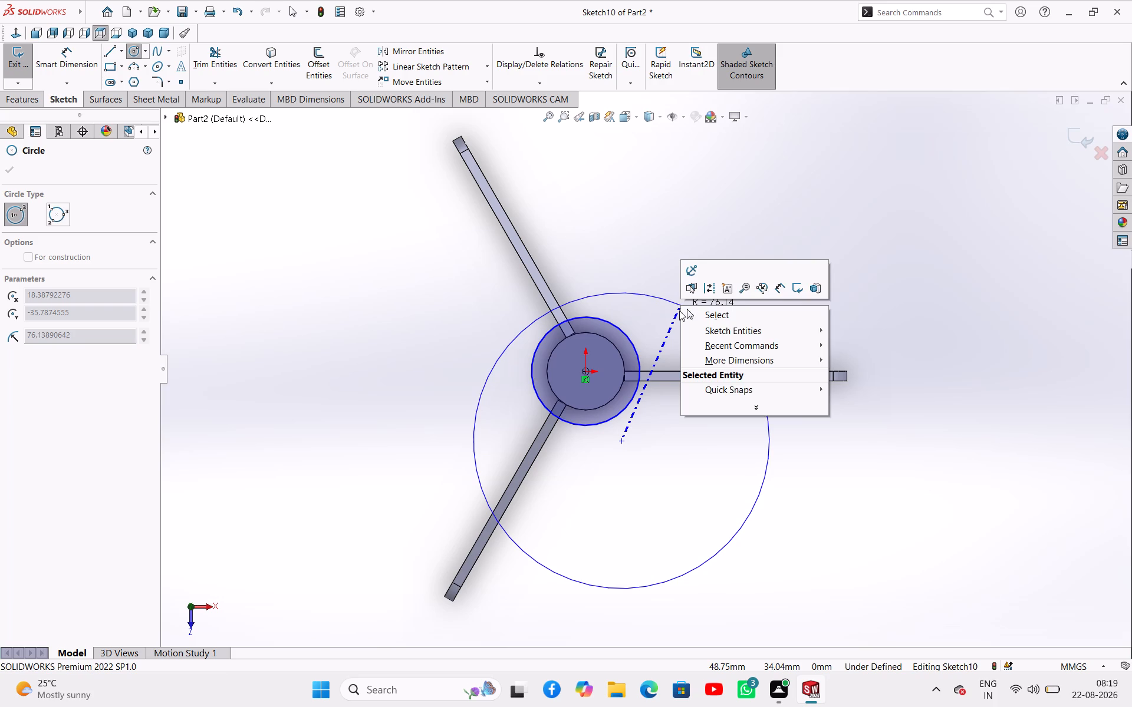
{"action": "key", "text": "Escape"}
{"action": "key", "text": "Escape"}
Dimension the circle's diameter as 23.7+23.7+15, giving 62.4 mm.
{"action": "right_click_drag", "start_coordinate": [687, 308], "coordinate": [696, 233]}
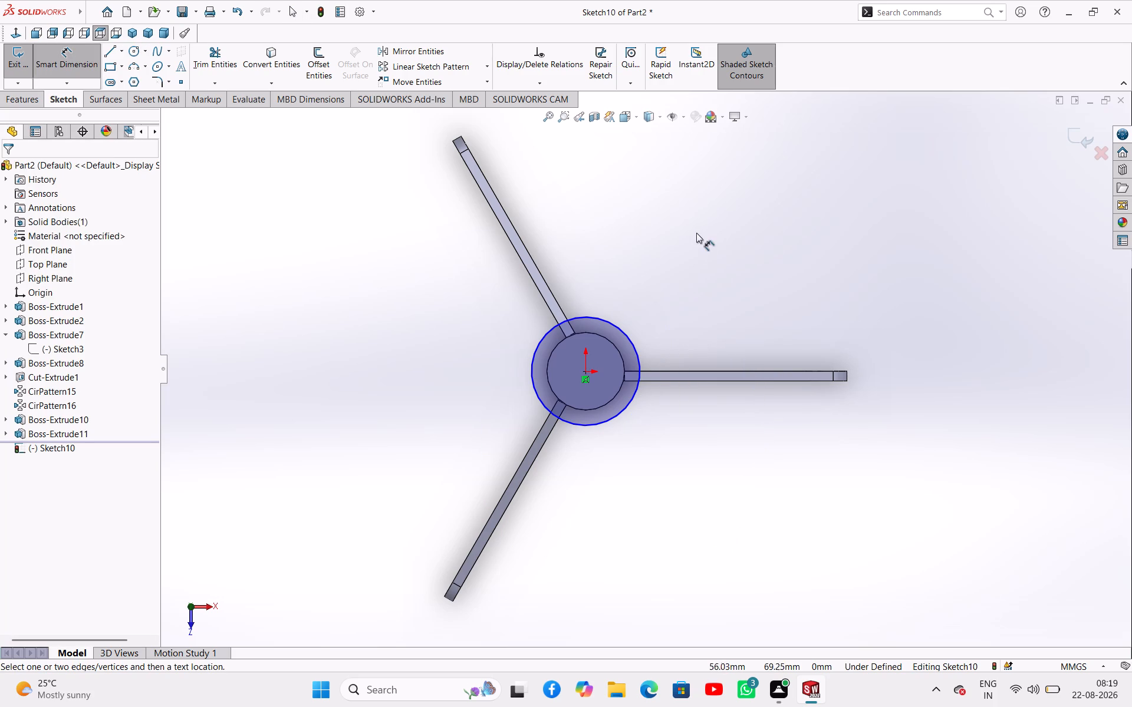
{"action": "right_click_drag", "start_coordinate": [696, 233], "coordinate": [696, 232]}
{"action": "left_click", "coordinate": [631, 338]}
{"action": "left_click", "coordinate": [672, 320]}
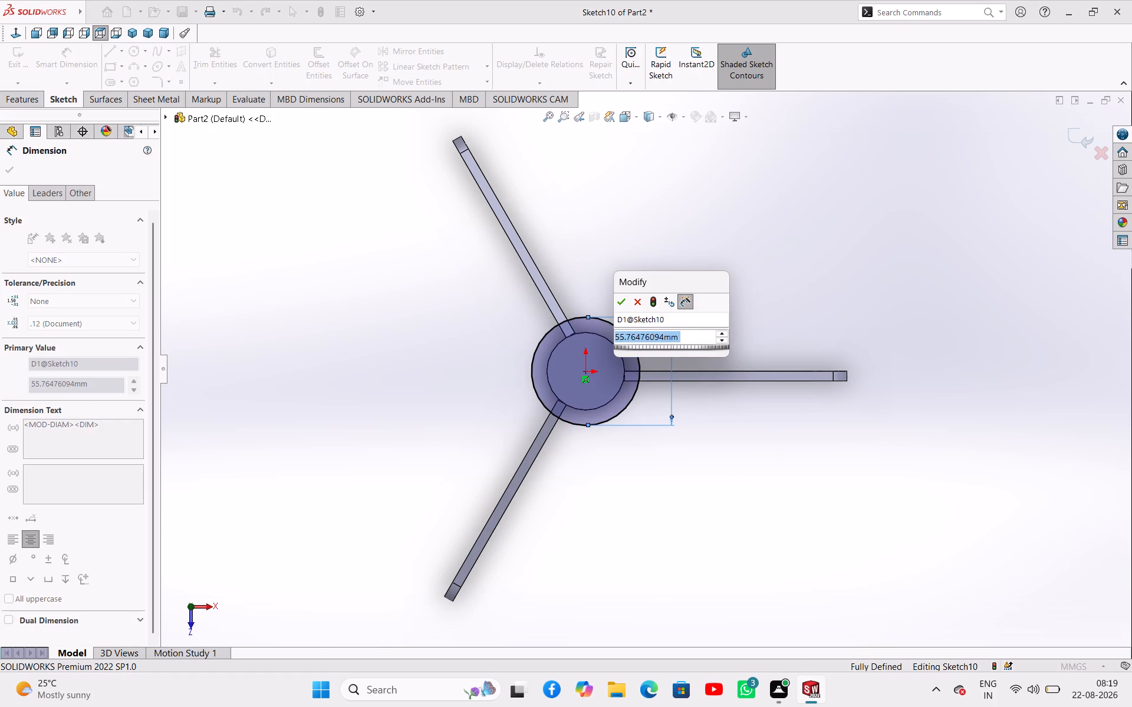
{"action": "type", "text": "23.7"}
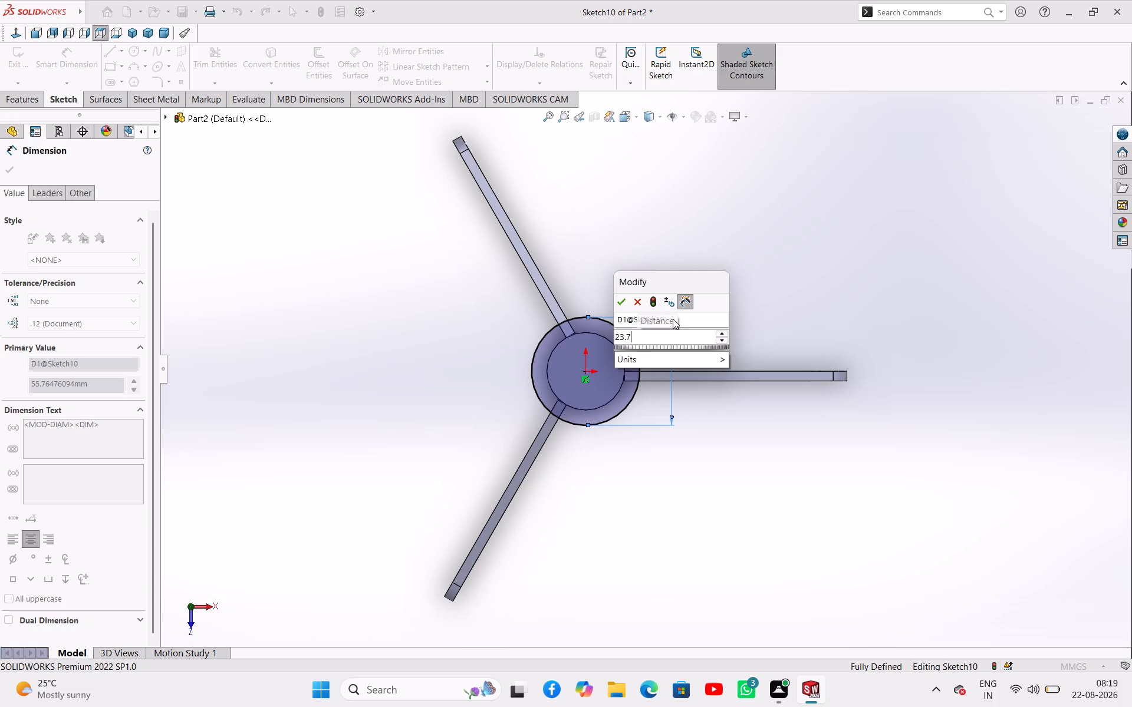
{"action": "type", "text": "+23.7"}
{"action": "key", "text": "plus"}
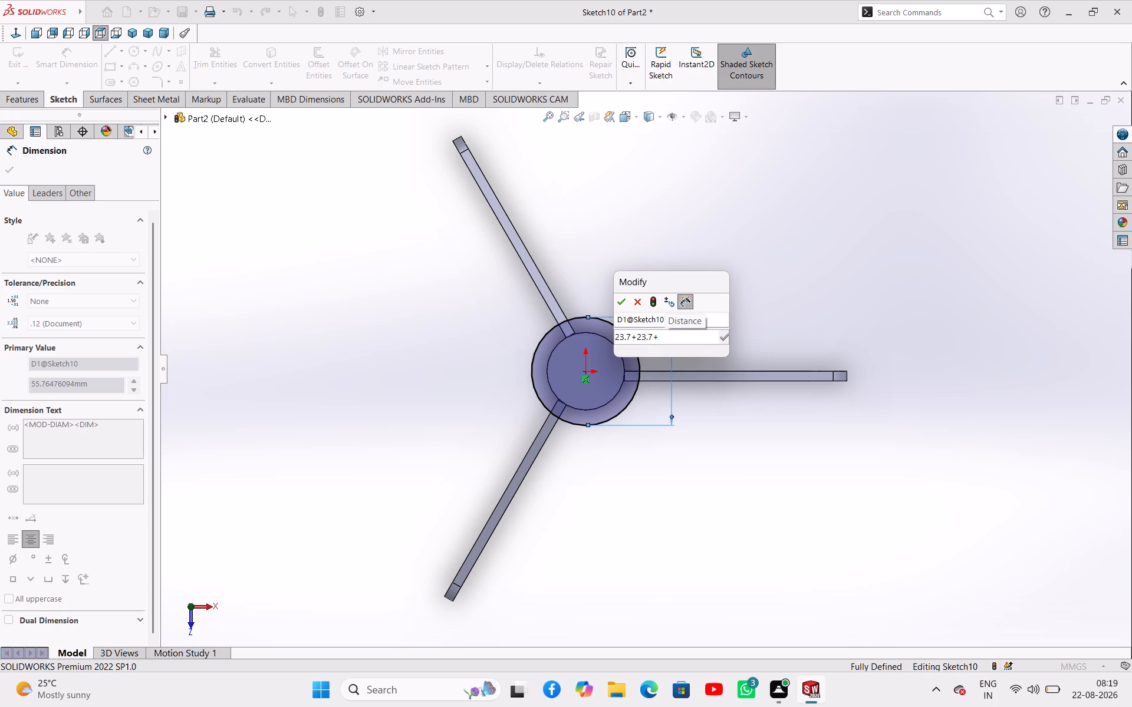
{"action": "type", "text": "15"}
{"action": "key", "text": "Return"}
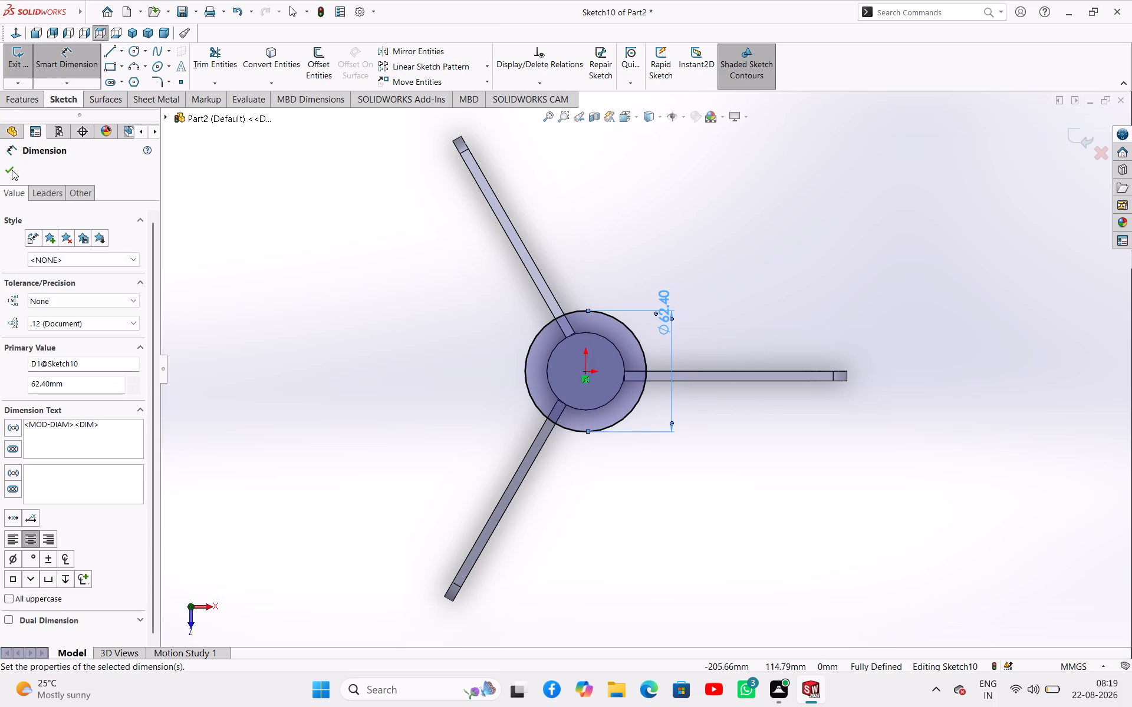
{"action": "left_click", "coordinate": [11, 170]}
Extrude the 62.4 mm circle upward as a blind 15 mm boss to form a flange on the shaft.
{"action": "left_click", "coordinate": [21, 64]}
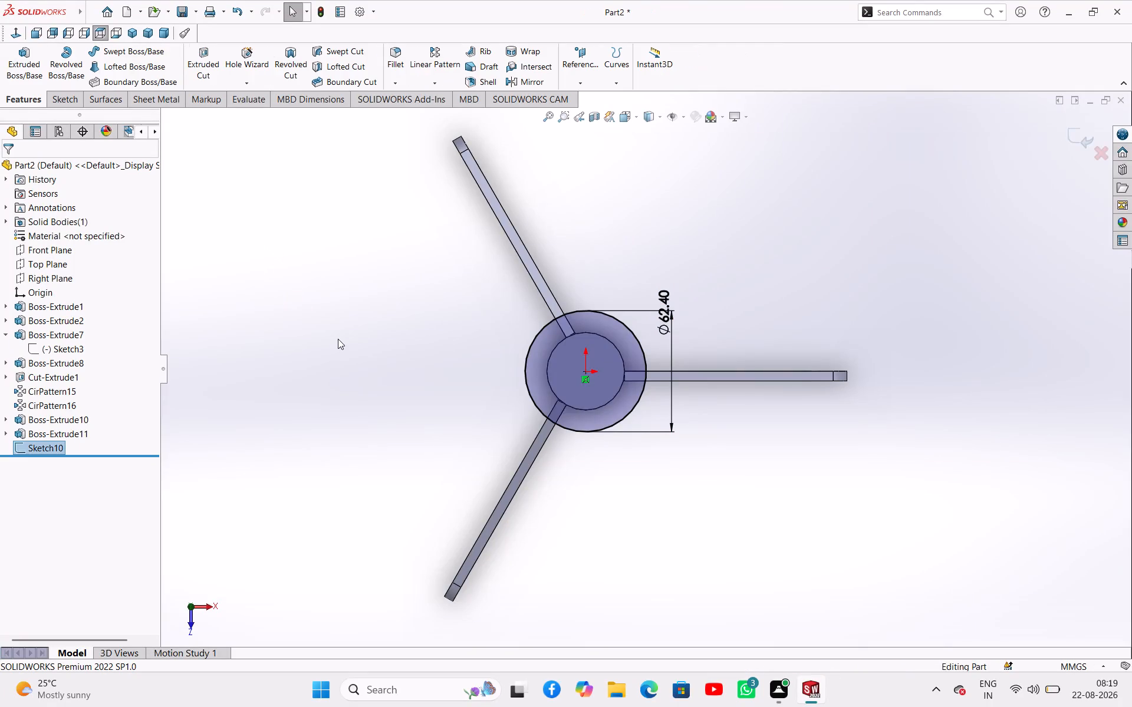
{"action": "middle_click_drag", "start_coordinate": [338, 339], "coordinate": [357, 238]}
{"action": "left_click", "coordinate": [26, 67]}
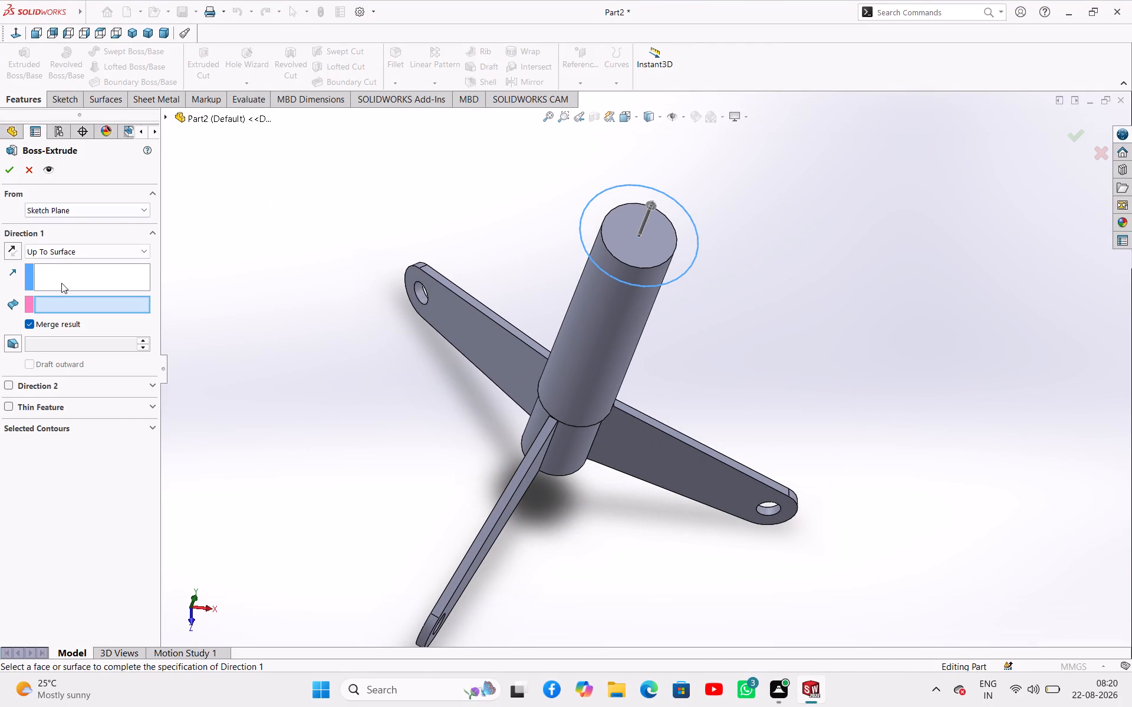
{"action": "left_click", "coordinate": [66, 252]}
{"action": "left_click", "coordinate": [55, 262]}
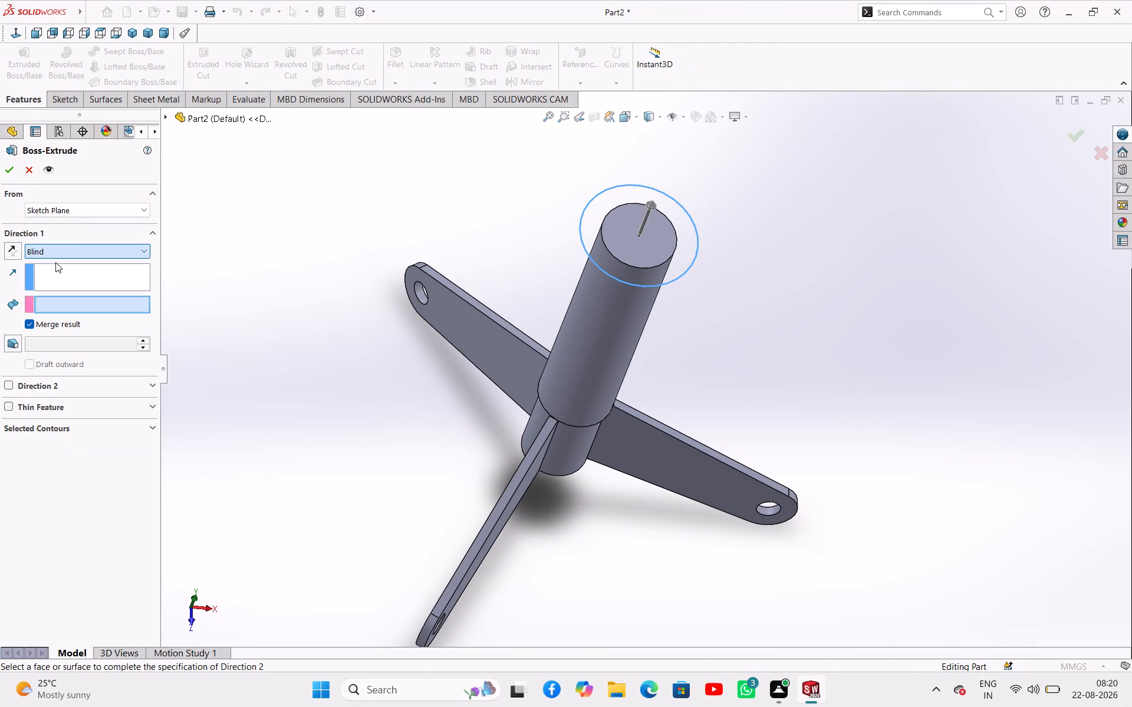
{"action": "type", "text": "15"}
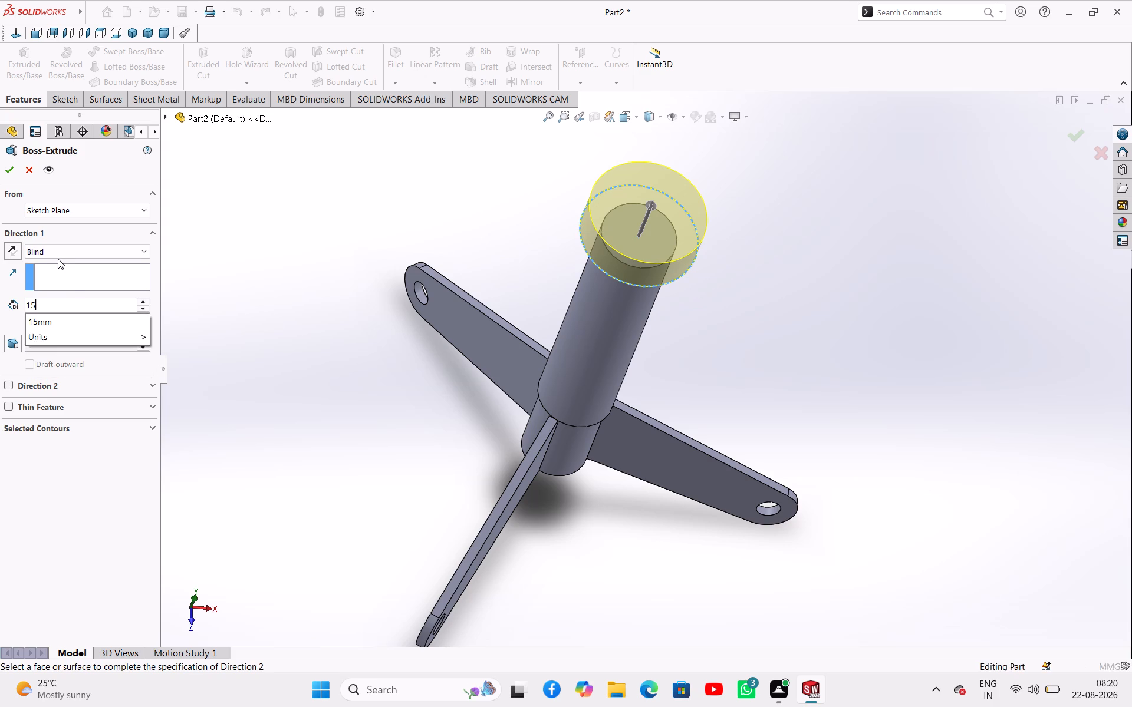
{"action": "key", "text": "Return"}
{"action": "left_click", "coordinate": [13, 164]}
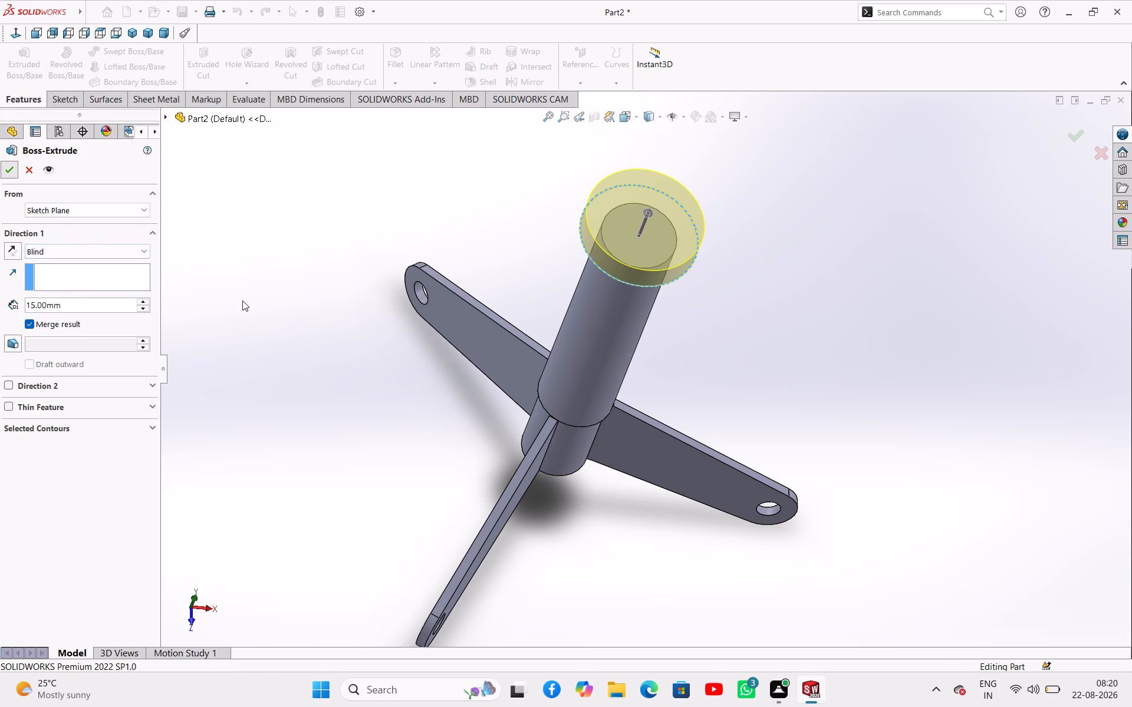
{"action": "left_click", "coordinate": [243, 302]}
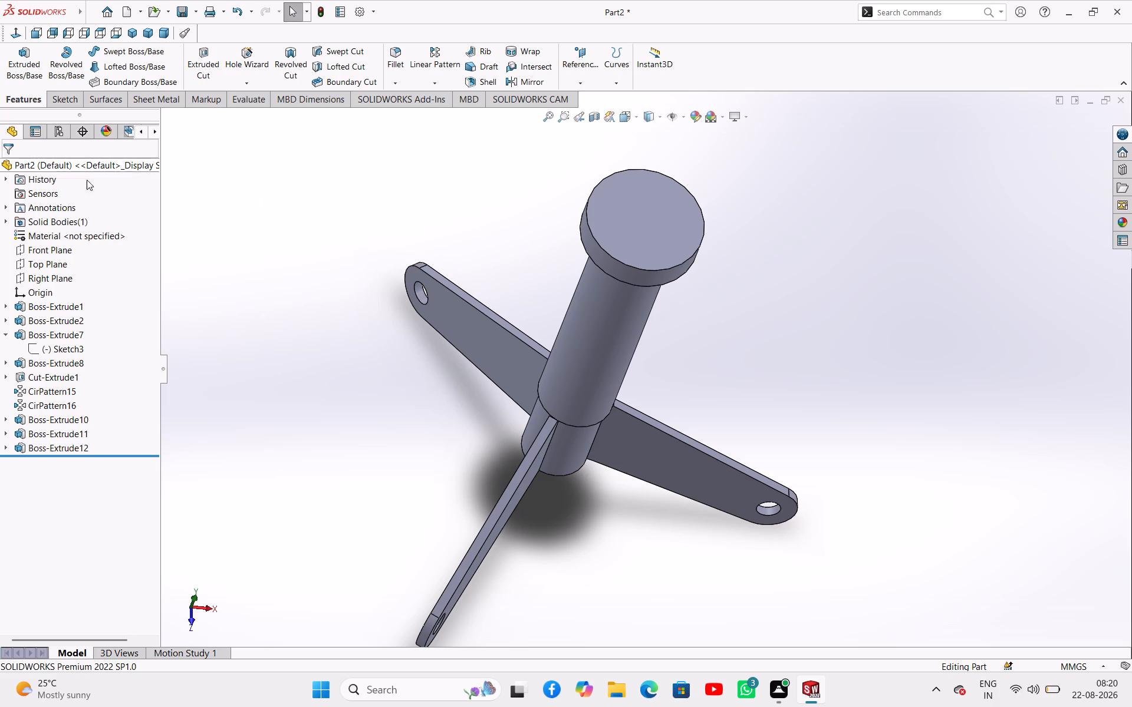
Start a new sketch on the Front Plane.
{"action": "left_click", "coordinate": [59, 254]}
{"action": "left_click", "coordinate": [74, 240]}
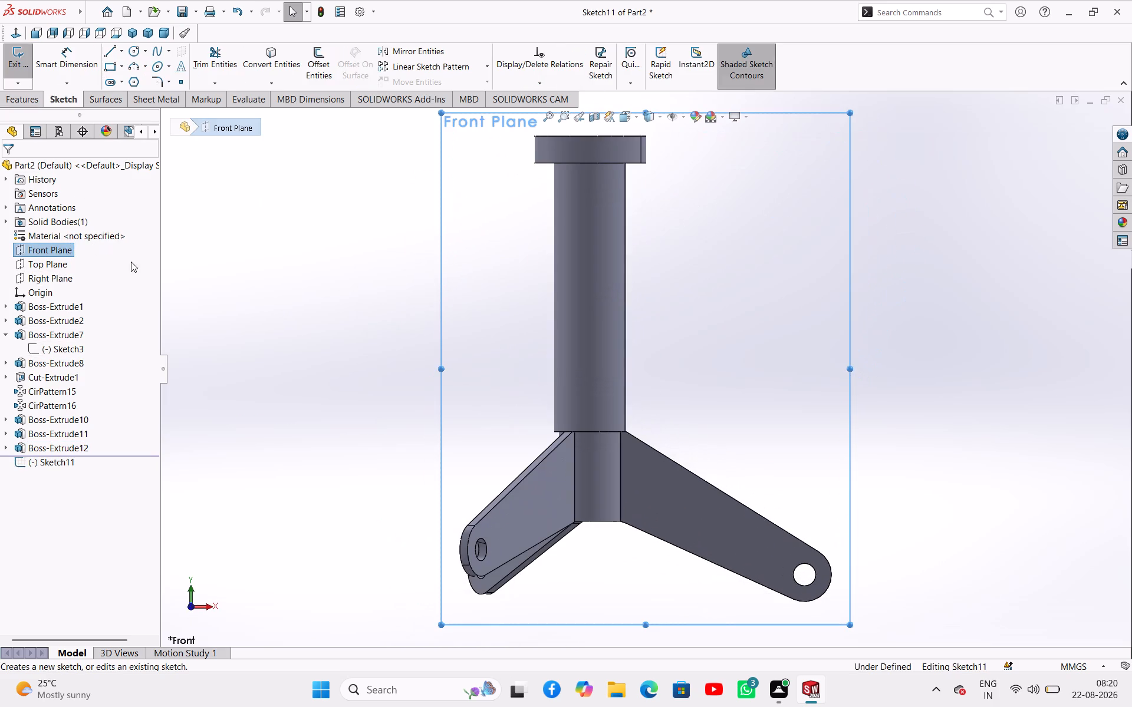
{"action": "left_click", "coordinate": [217, 279]}
{"action": "scroll", "coordinate": [596, 190], "scroll_direction": "up", "scroll_amount": 2}
{"action": "scroll", "coordinate": [601, 186], "scroll_direction": "down", "scroll_amount": 2}
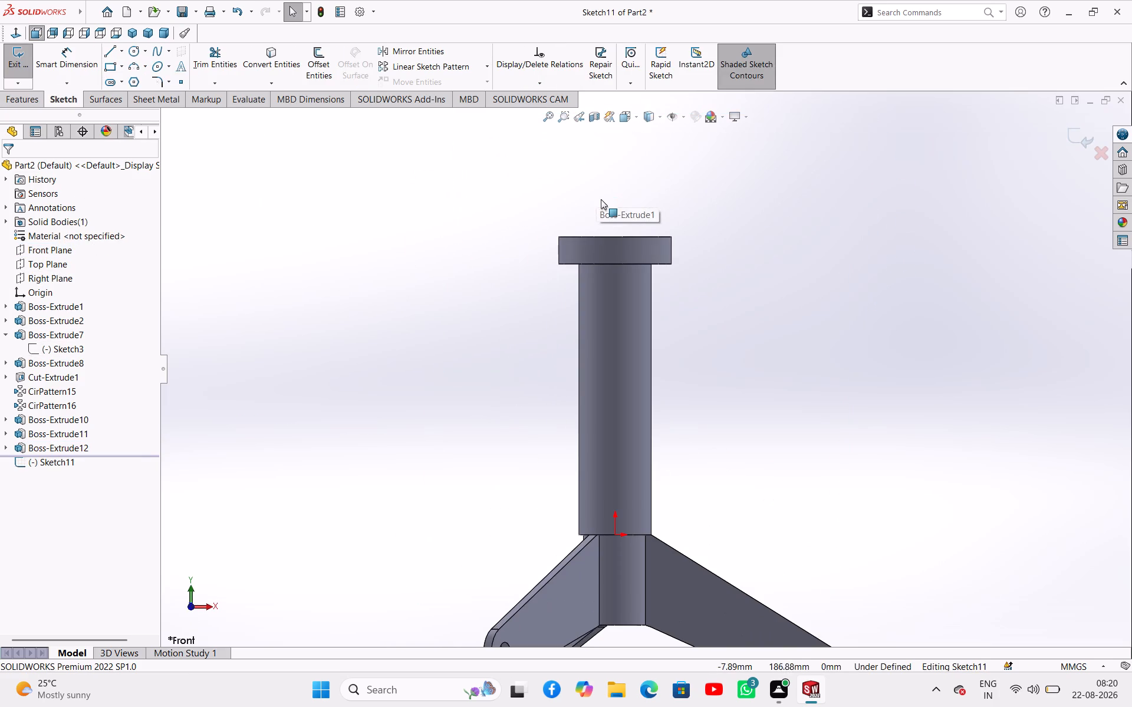
{"action": "scroll", "coordinate": [598, 207], "scroll_direction": "down", "scroll_amount": 2}
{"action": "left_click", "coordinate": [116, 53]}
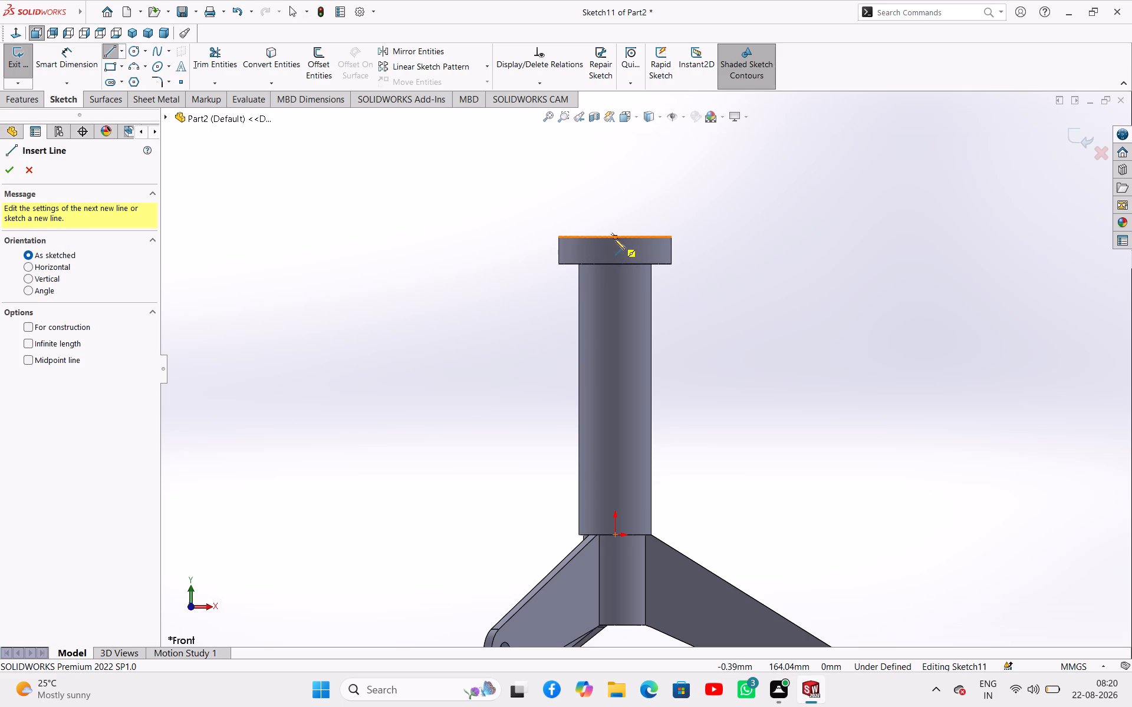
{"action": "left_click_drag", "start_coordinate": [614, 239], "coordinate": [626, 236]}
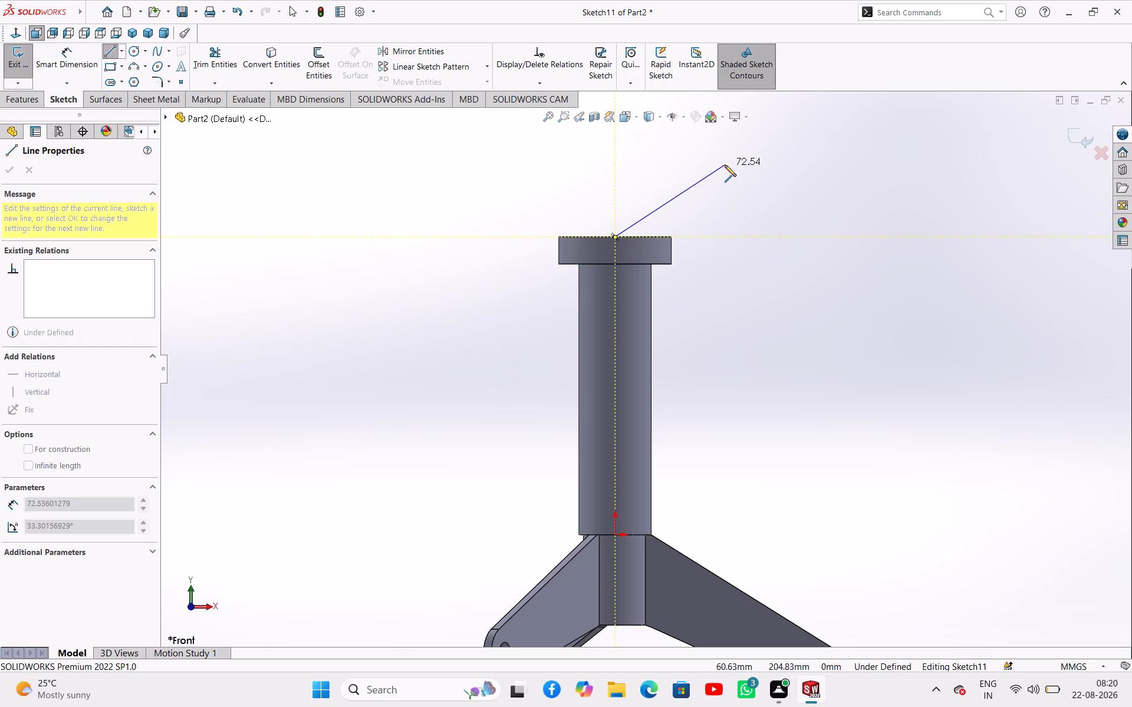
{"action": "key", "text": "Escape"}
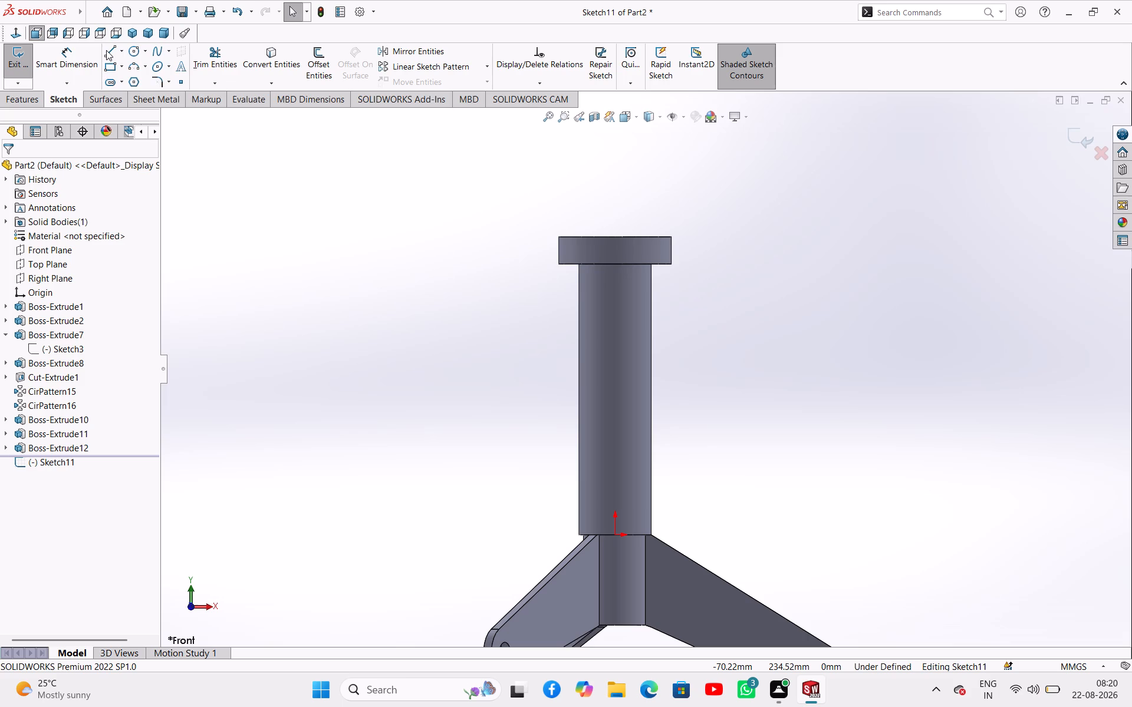
Sketch a closed, upward-sloping arm profile with a tangent rounded end, a lower side of about 103 mm and a base of about 33 mm on the flange's top edge.
{"action": "left_click", "coordinate": [106, 50]}
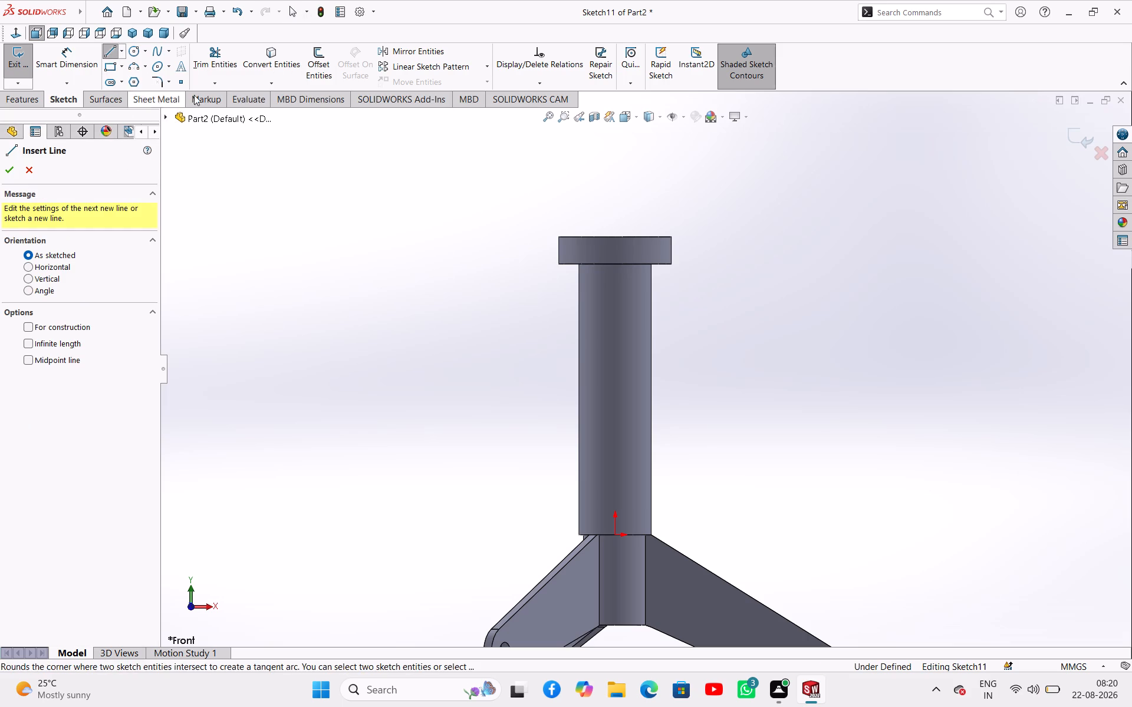
{"action": "left_click", "coordinate": [587, 237]}
{"action": "scroll", "coordinate": [707, 158], "scroll_direction": "up", "scroll_amount": 2}
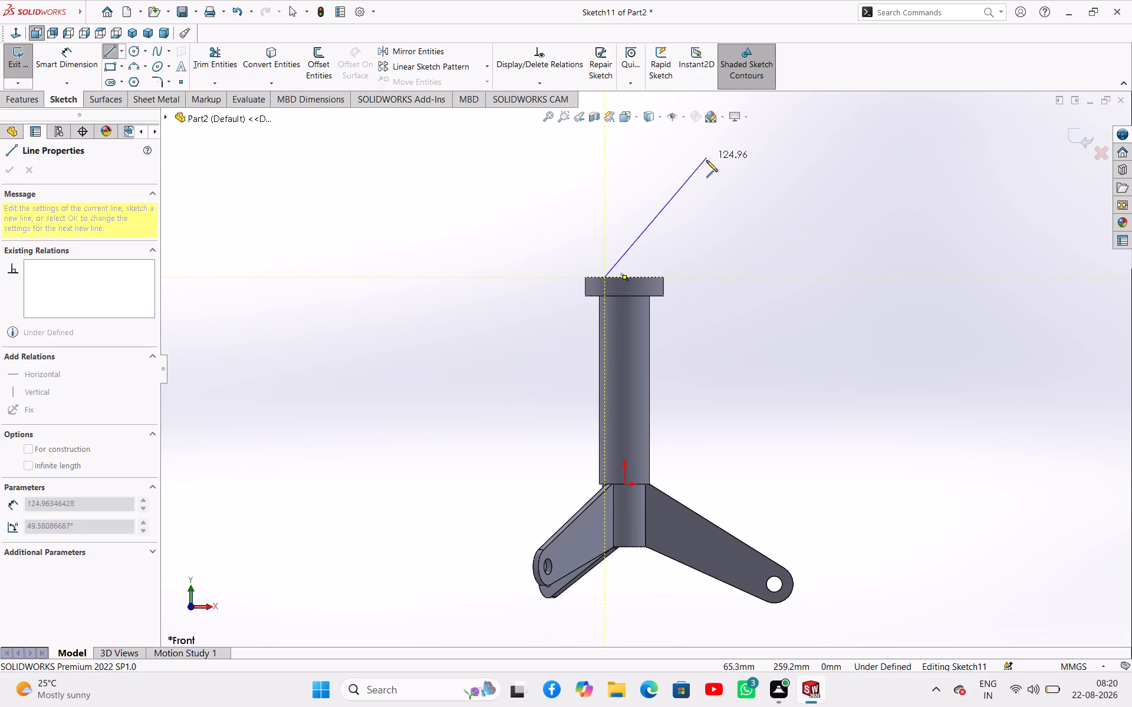
{"action": "left_click", "coordinate": [726, 173]}
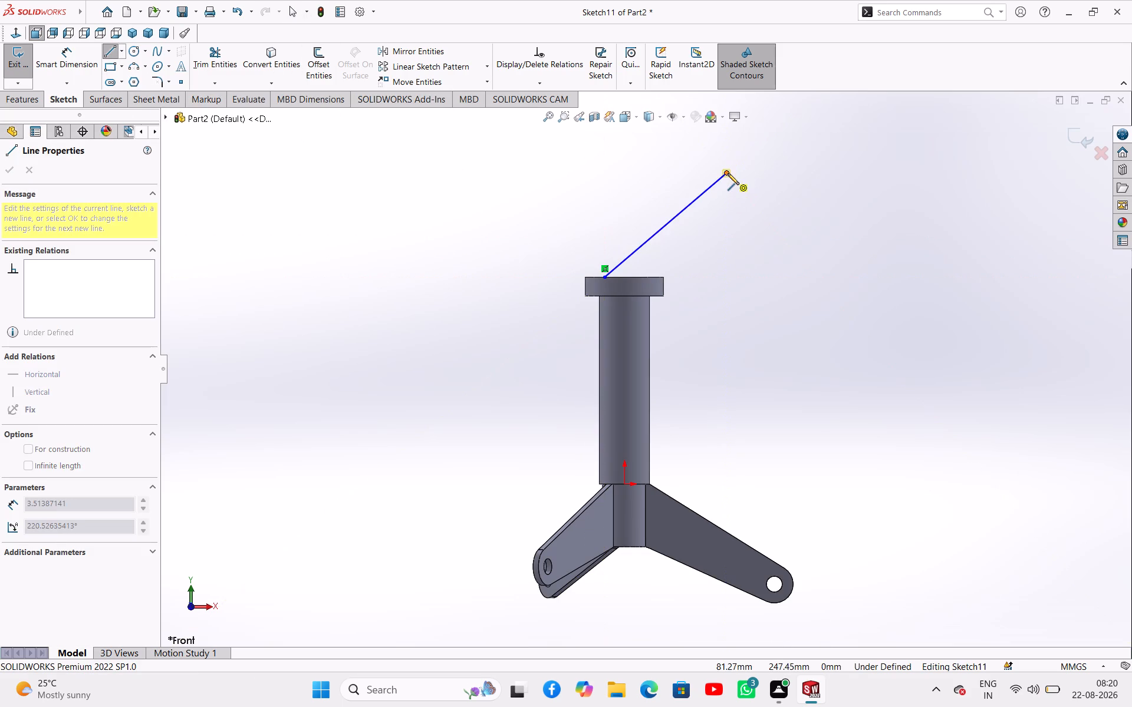
{"action": "left_click", "coordinate": [745, 192]}
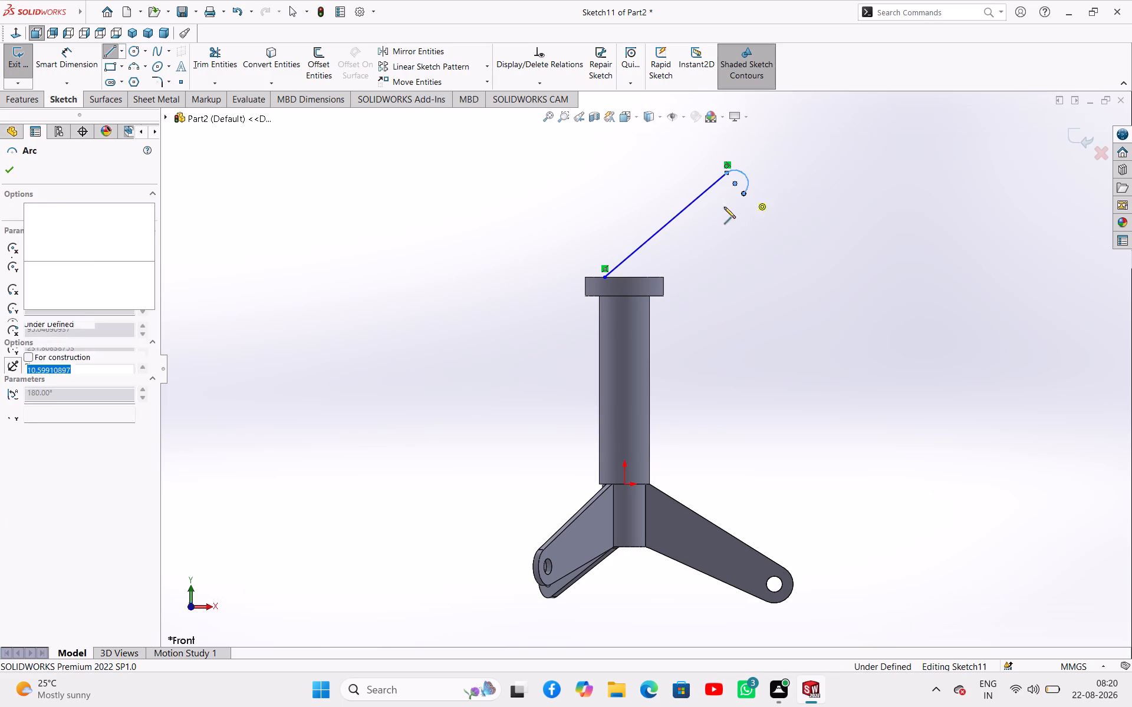
{"action": "left_click", "coordinate": [646, 277]}
{"action": "left_click", "coordinate": [605, 277]}
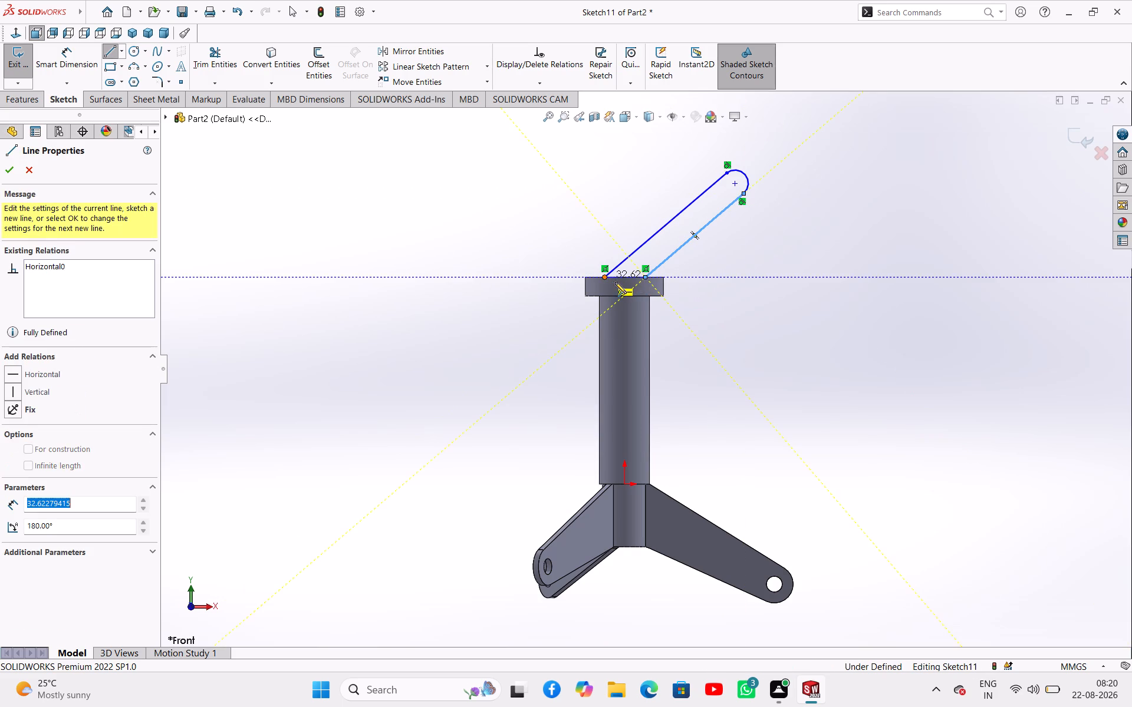
{"action": "key", "text": "Escape"}
{"action": "key", "text": "Escape"}
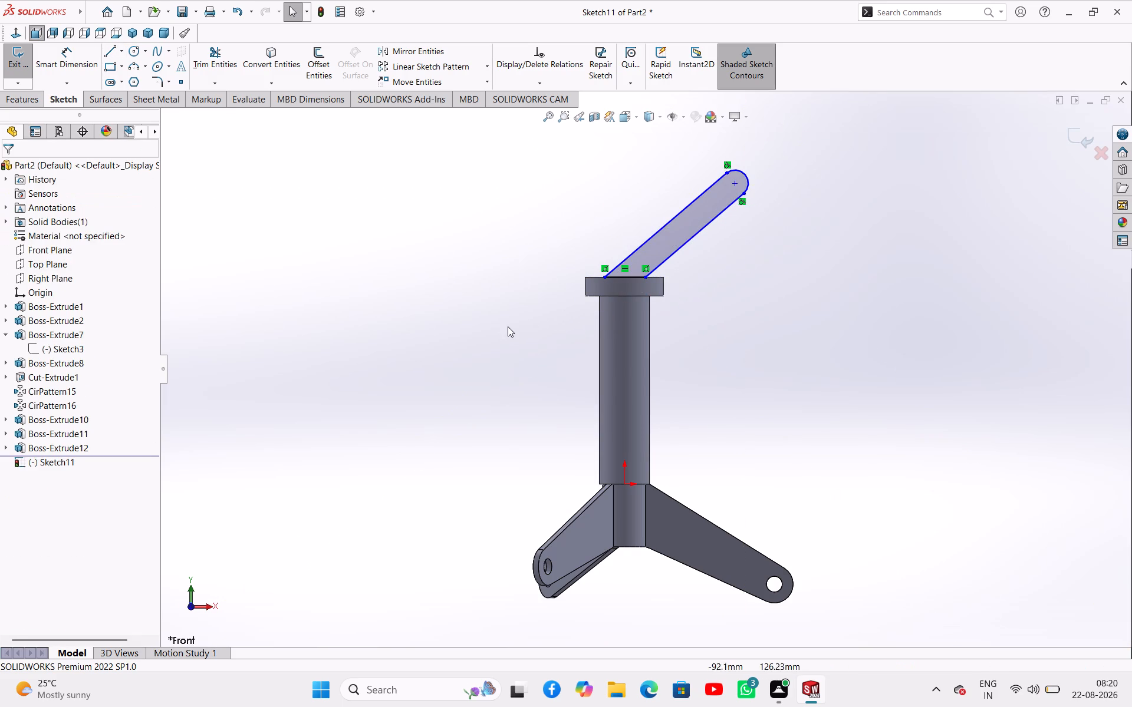
Dimension the base corner of the arm's upper side 23.7 mm from the flange's nearest outer edge.
{"action": "right_click_drag", "start_coordinate": [506, 328], "coordinate": [507, 253]}
{"action": "scroll", "coordinate": [610, 276], "scroll_direction": "down", "scroll_amount": 5}
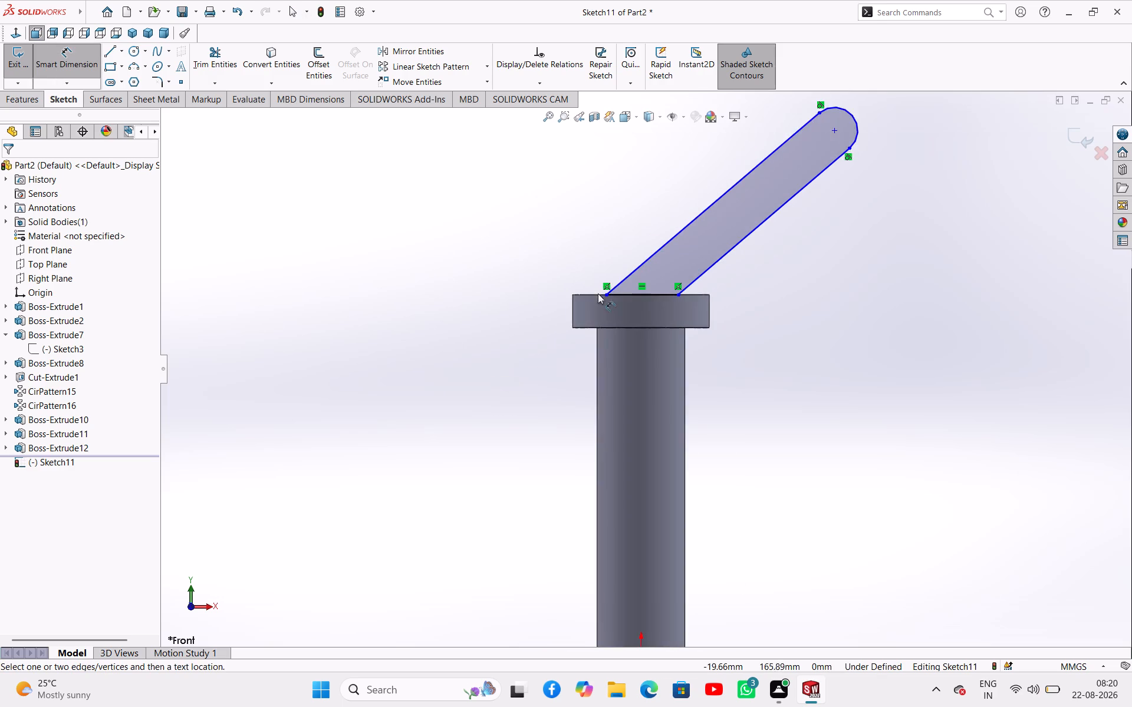
{"action": "left_click", "coordinate": [565, 315]}
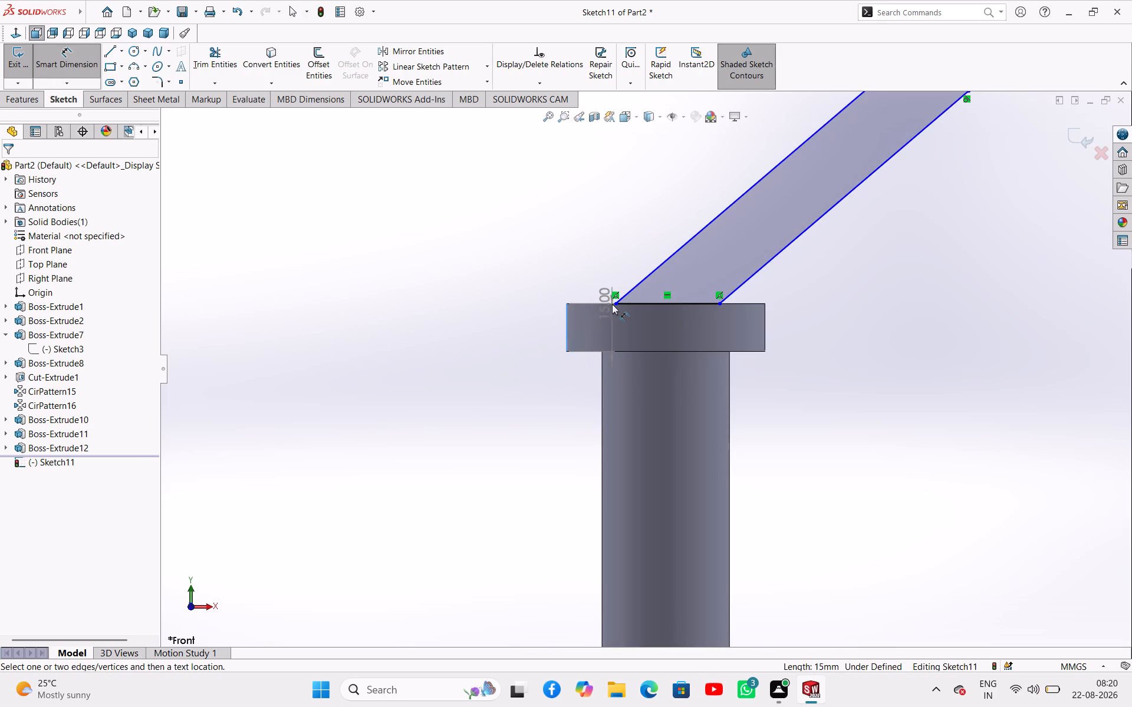
{"action": "left_click", "coordinate": [616, 304]}
{"action": "left_click", "coordinate": [590, 270]}
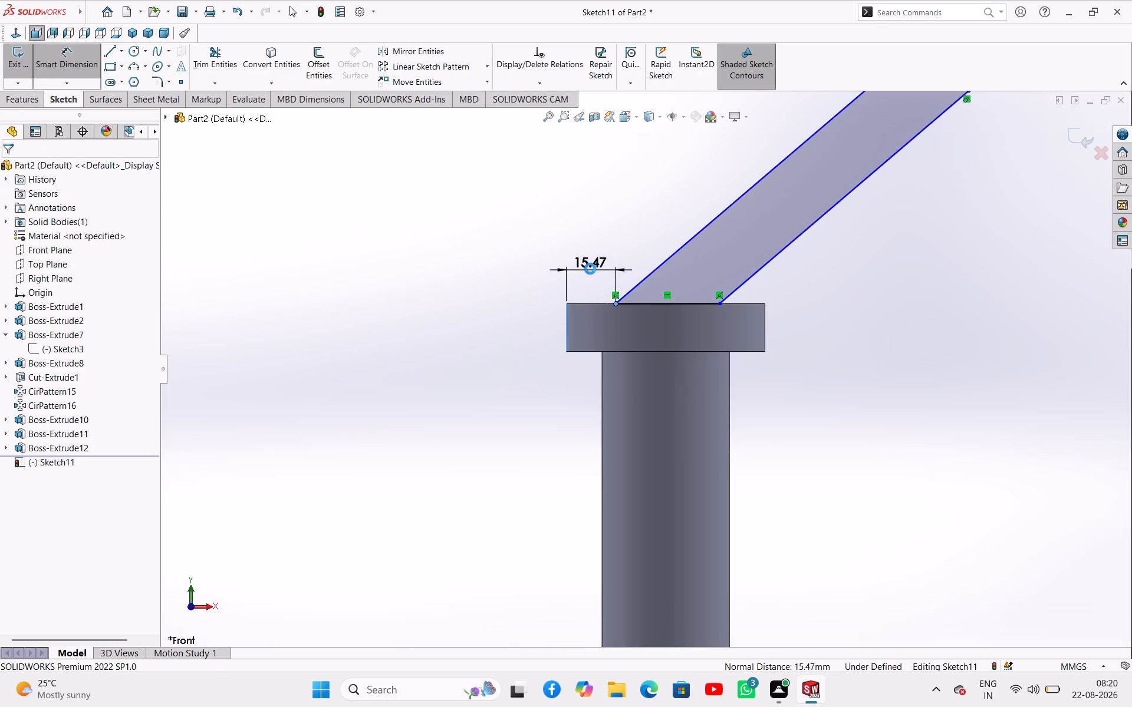
{"action": "type", "text": "23."}
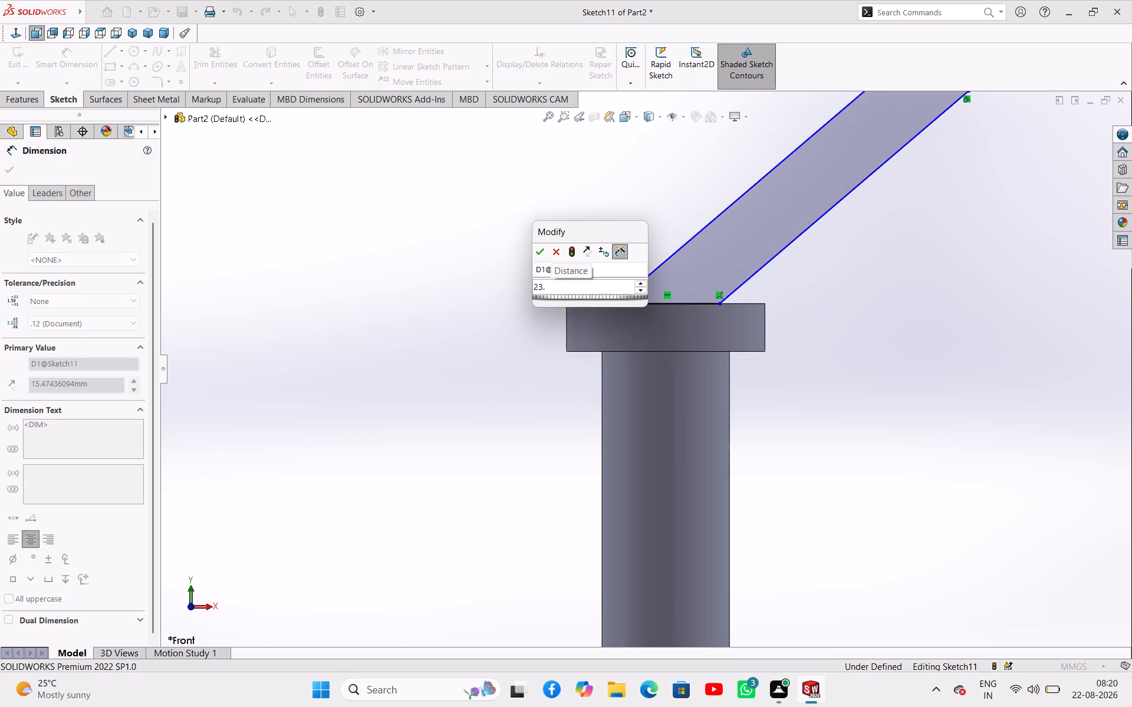
{"action": "key", "text": "7"}
{"action": "key", "text": "Return"}
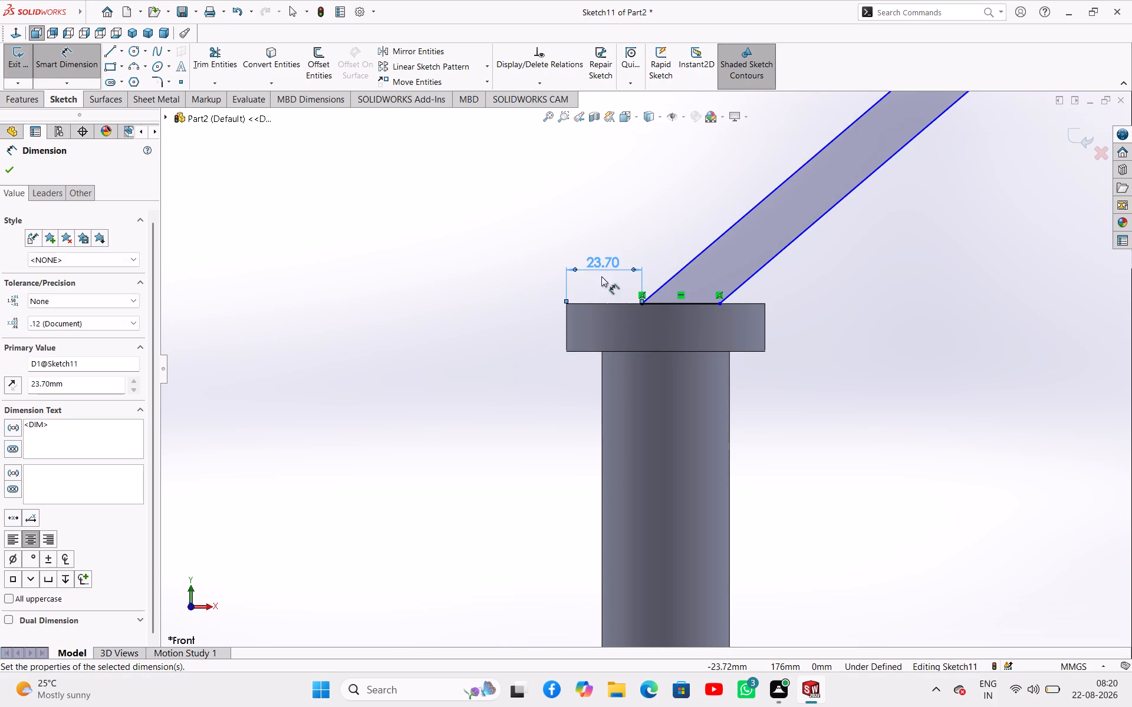
Dimension the base corner of the arm's lower side 23.7 mm from the flange's opposite outer edge.
{"action": "left_click", "coordinate": [723, 305]}
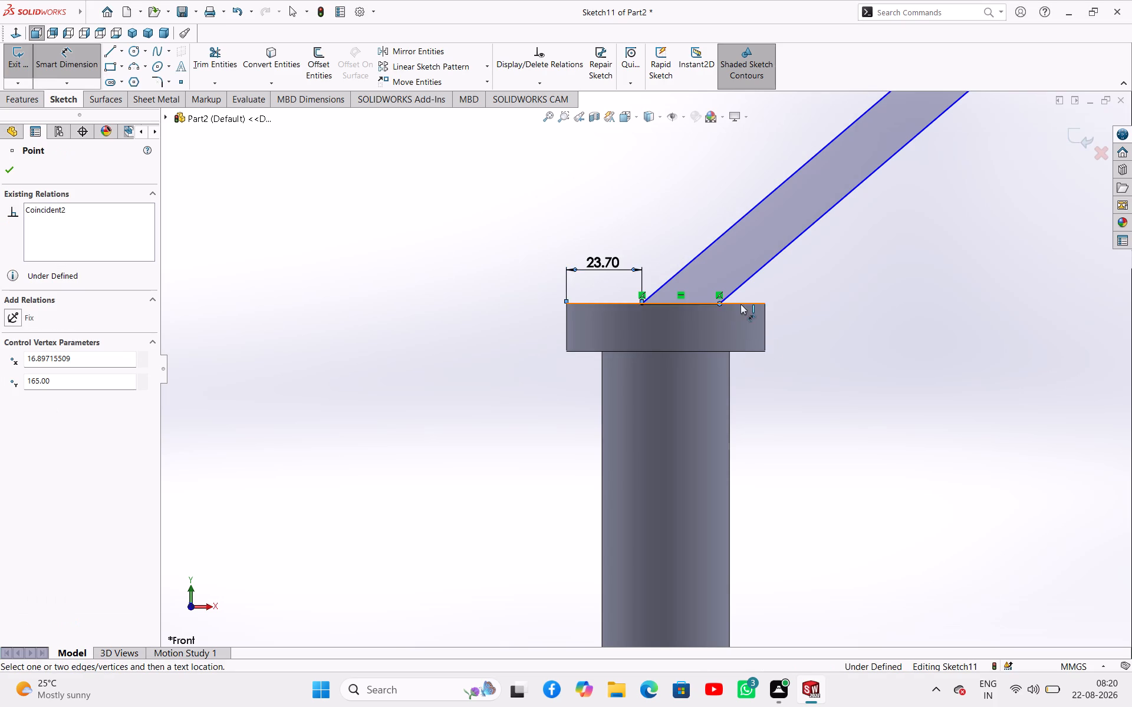
{"action": "left_click", "coordinate": [765, 316]}
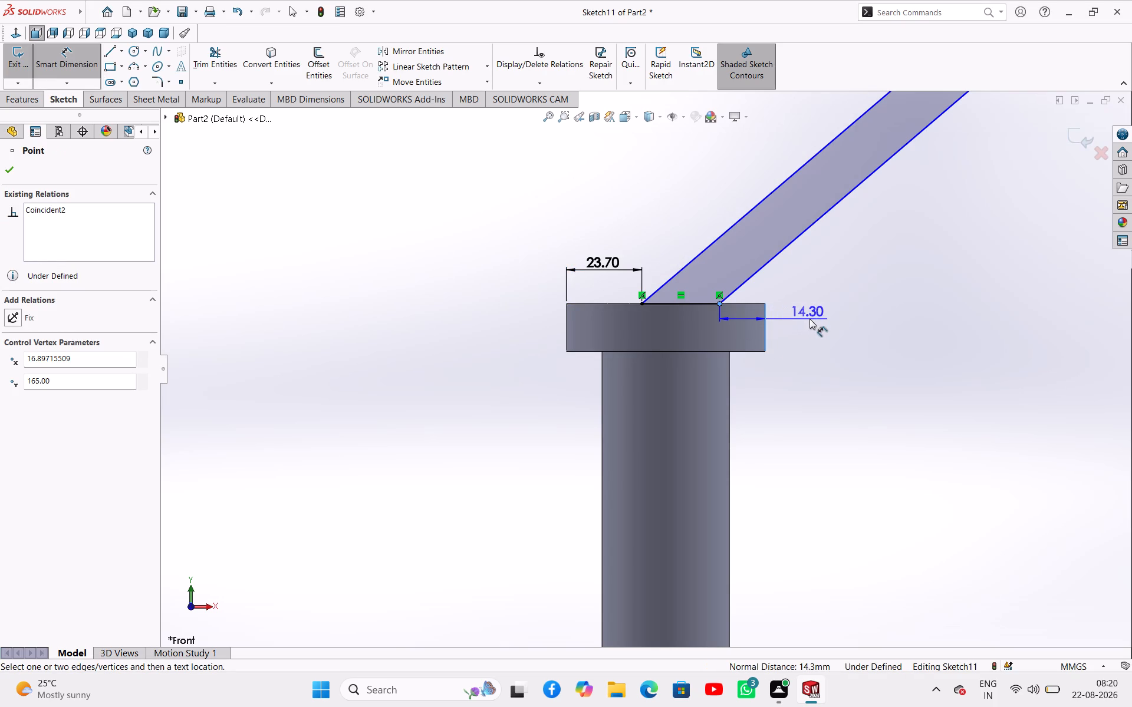
{"action": "left_click", "coordinate": [809, 319]}
{"action": "type", "text": "23.7"}
{"action": "key", "text": "Return"}
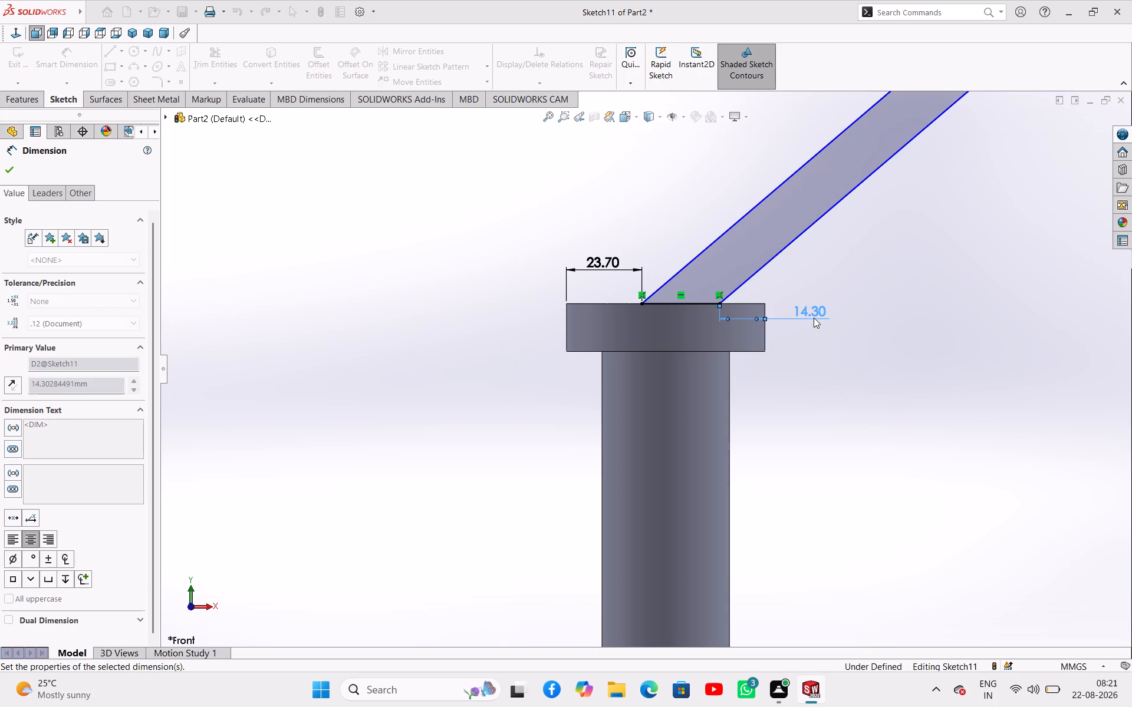
Dimension the arm's rounded end with a 15 mm radius.
{"action": "scroll", "coordinate": [822, 240], "scroll_direction": "up", "scroll_amount": 3}
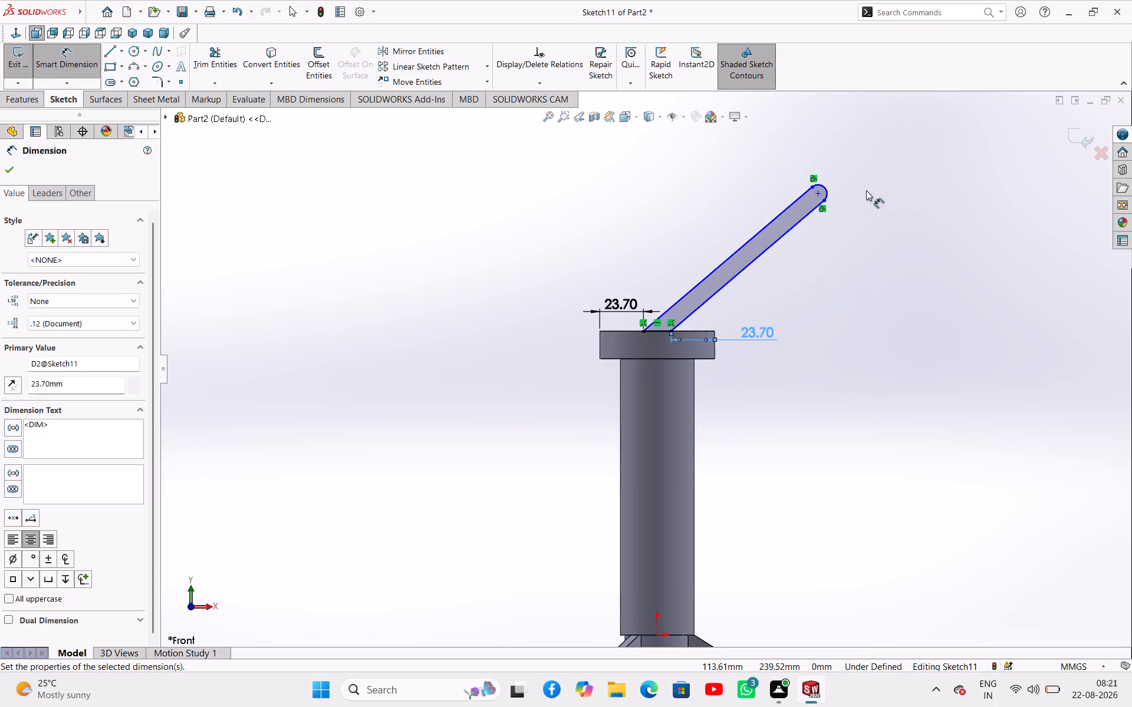
{"action": "scroll", "coordinate": [867, 191], "scroll_direction": "down", "scroll_amount": 3}
{"action": "left_click", "coordinate": [762, 223]}
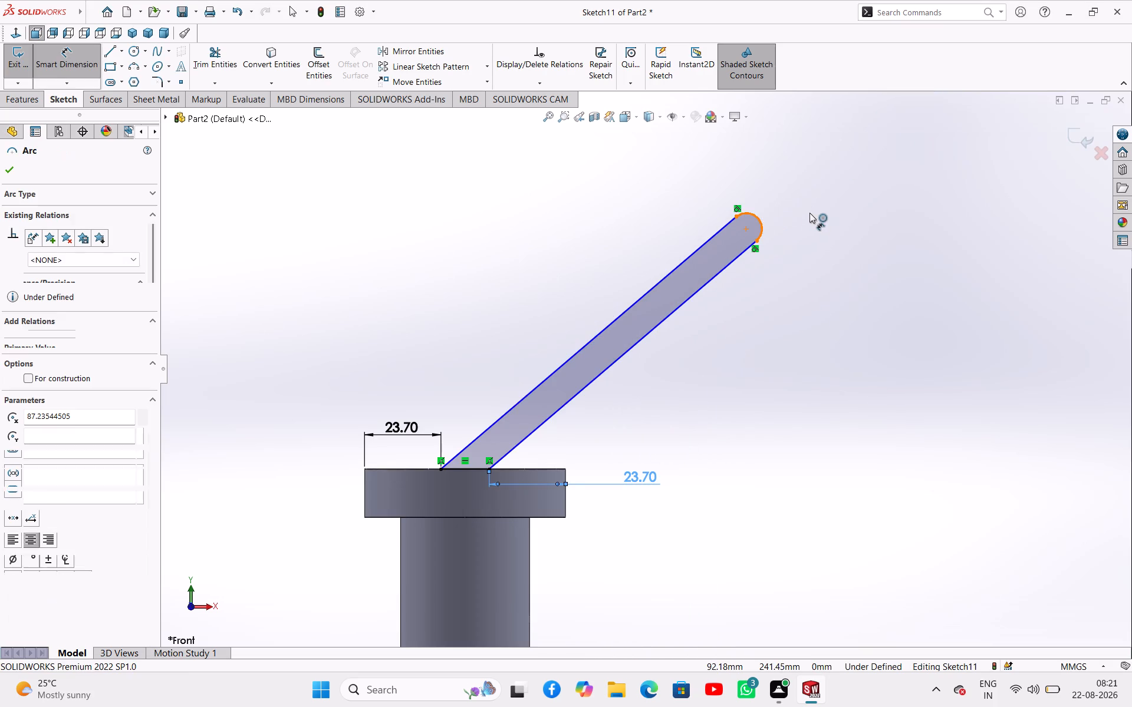
{"action": "left_click", "coordinate": [811, 213]}
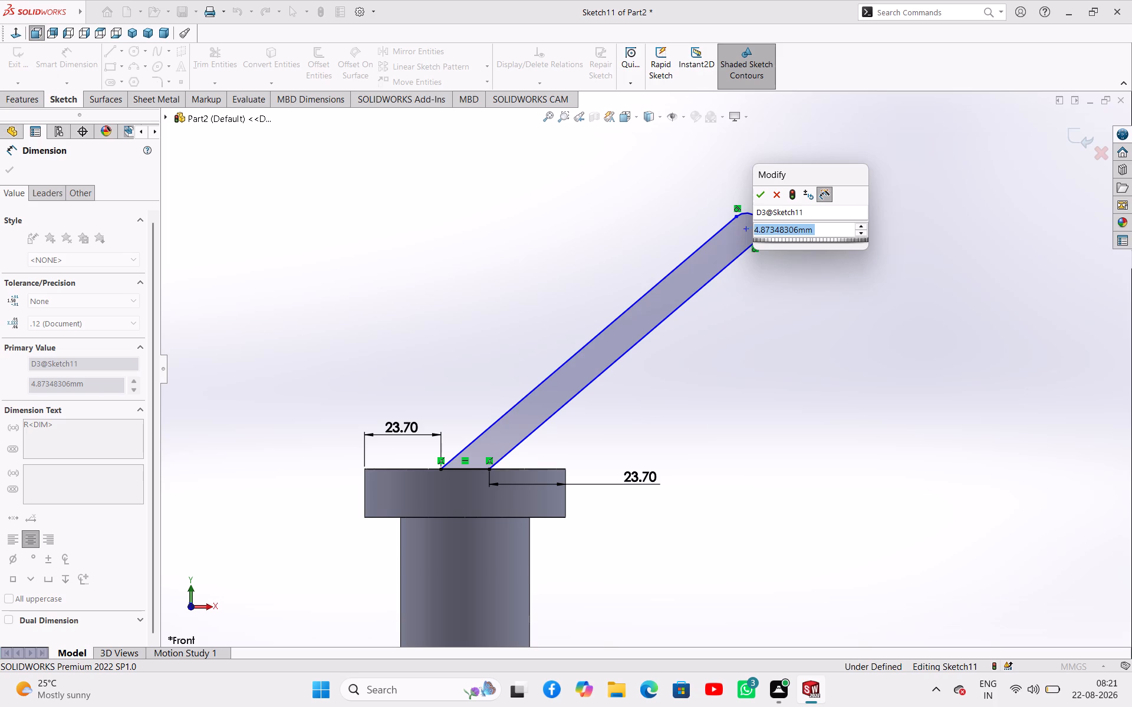
{"action": "type", "text": "15"}
{"action": "key", "text": "Return"}
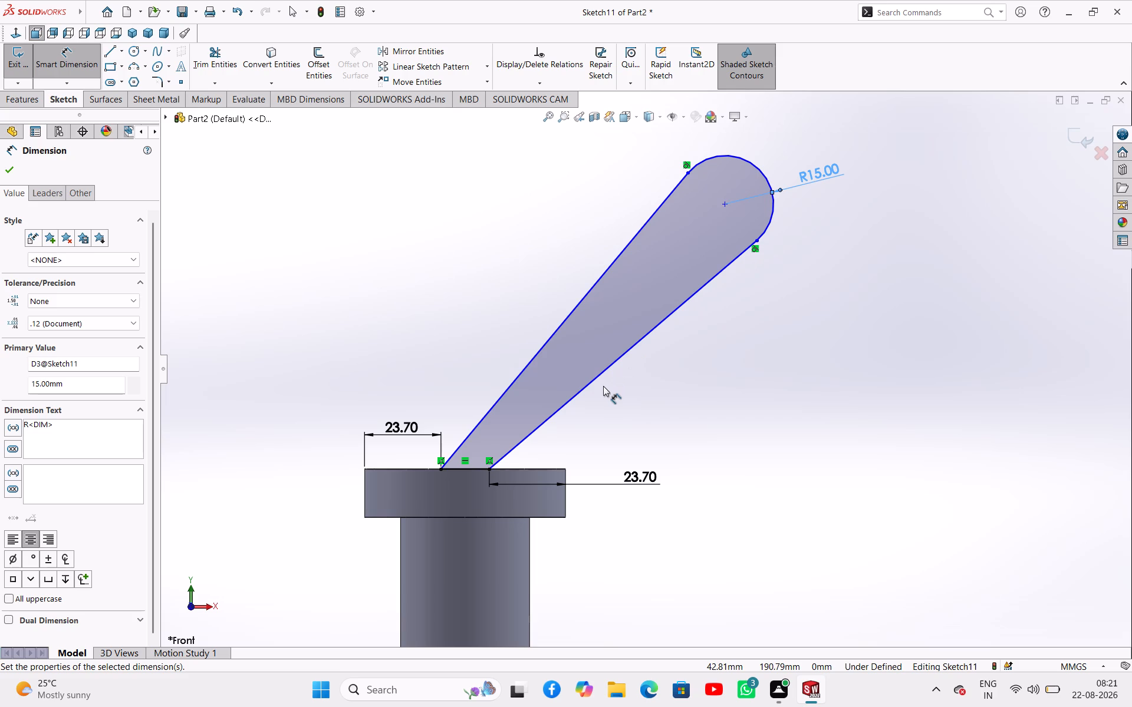
{"action": "key", "text": "Escape"}
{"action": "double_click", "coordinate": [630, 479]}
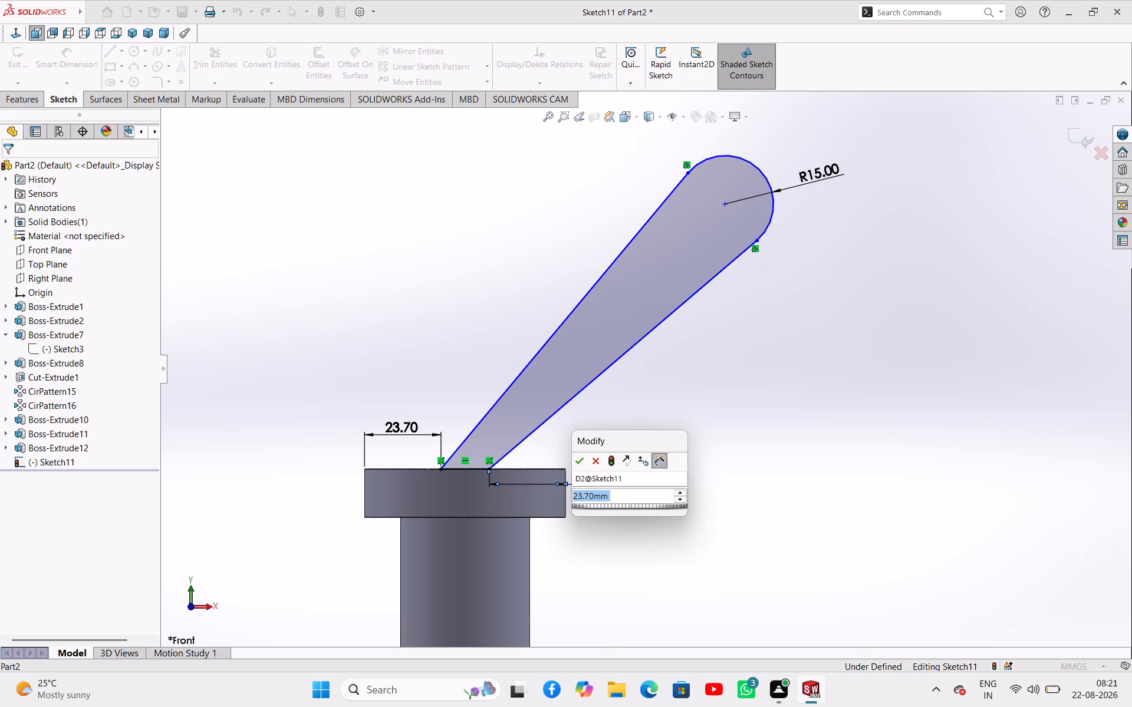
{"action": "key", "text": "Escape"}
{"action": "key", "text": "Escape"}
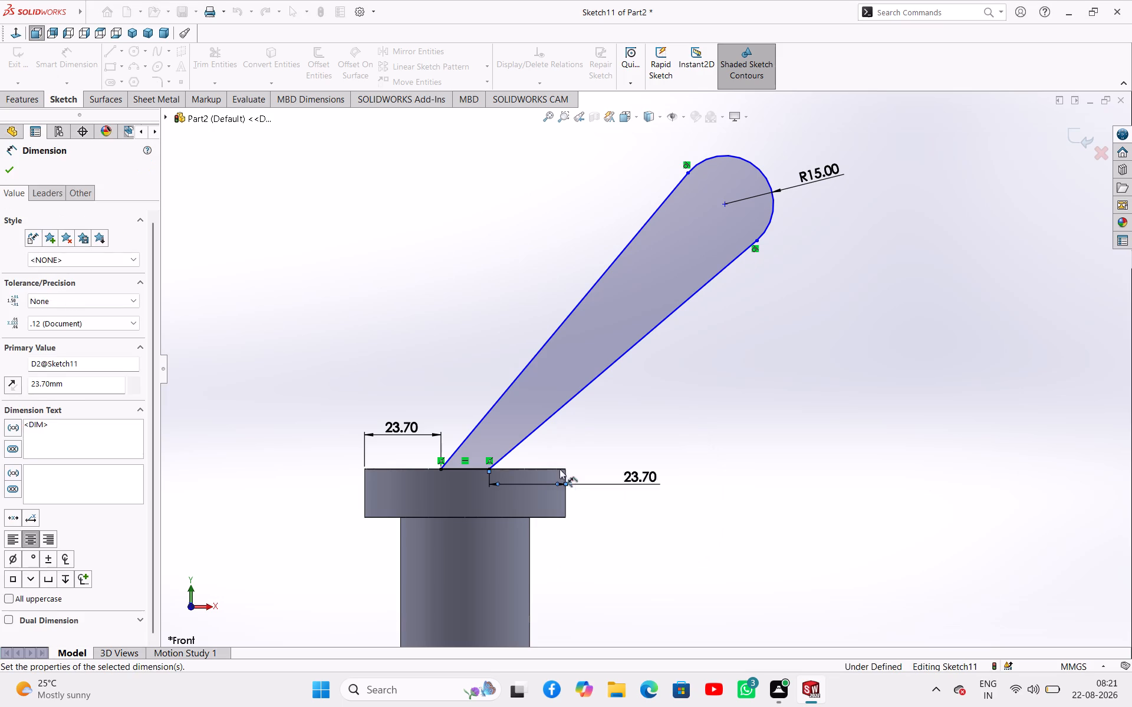
Dimension the angle between the flange's top edge and the arm's lower side as 45 degrees.
{"action": "right_click_drag", "start_coordinate": [321, 389], "coordinate": [339, 286]}
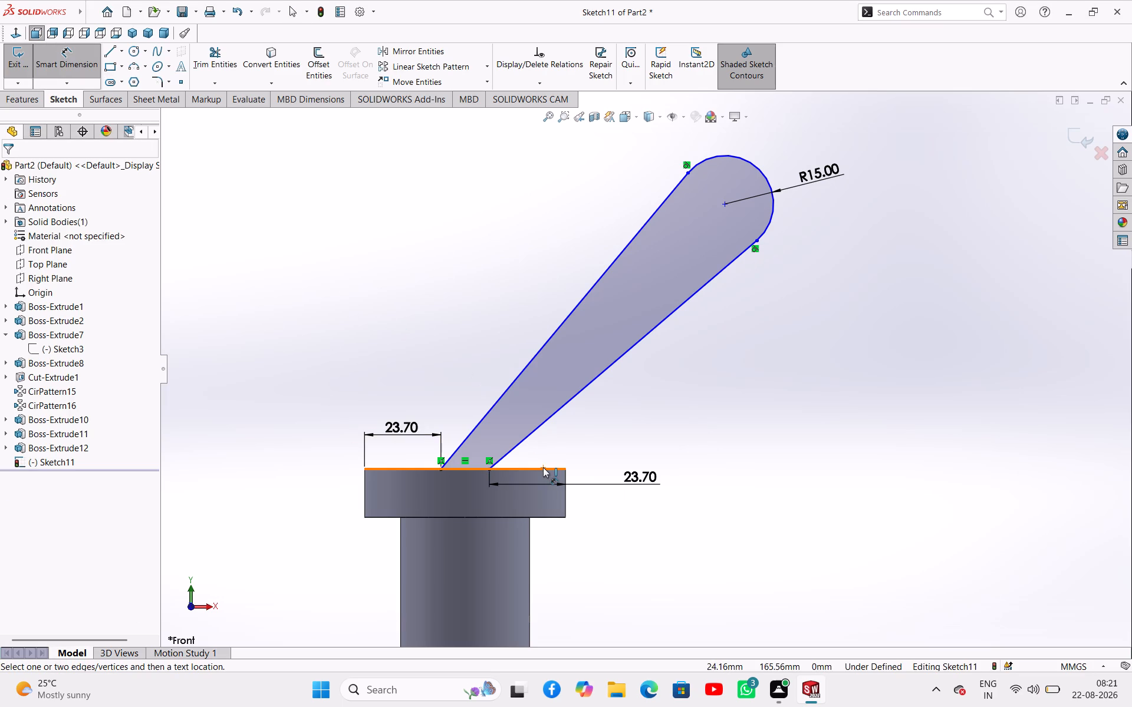
{"action": "left_click", "coordinate": [543, 467]}
{"action": "left_click", "coordinate": [542, 423]}
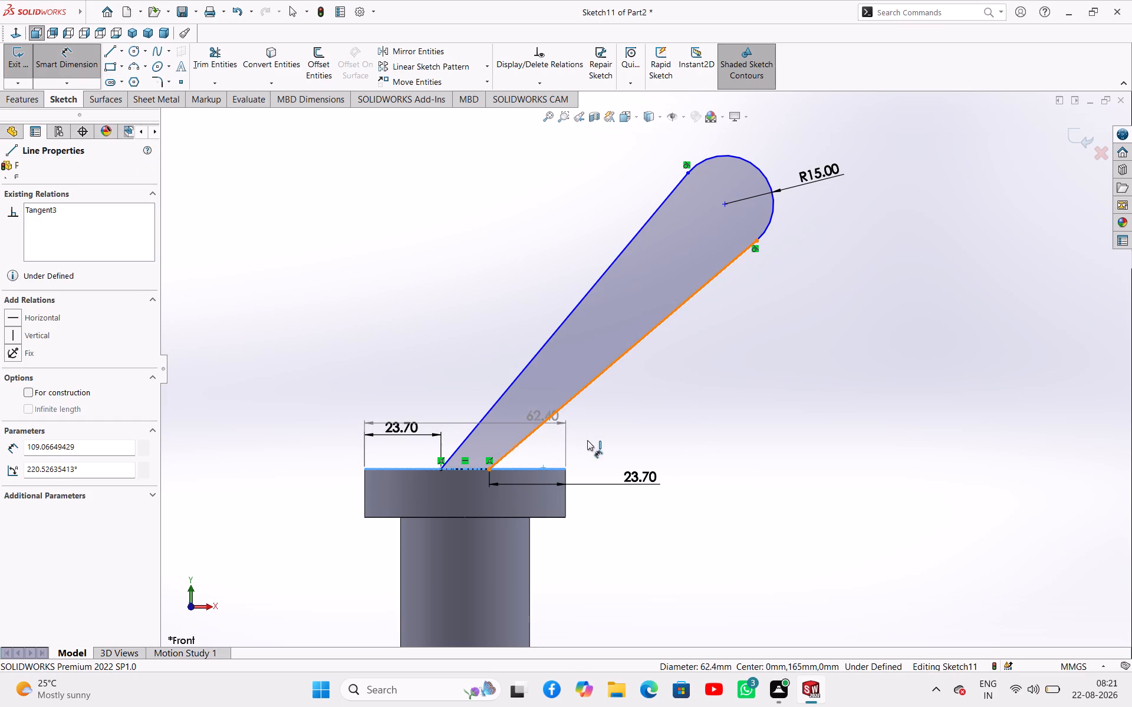
{"action": "left_click", "coordinate": [599, 442]}
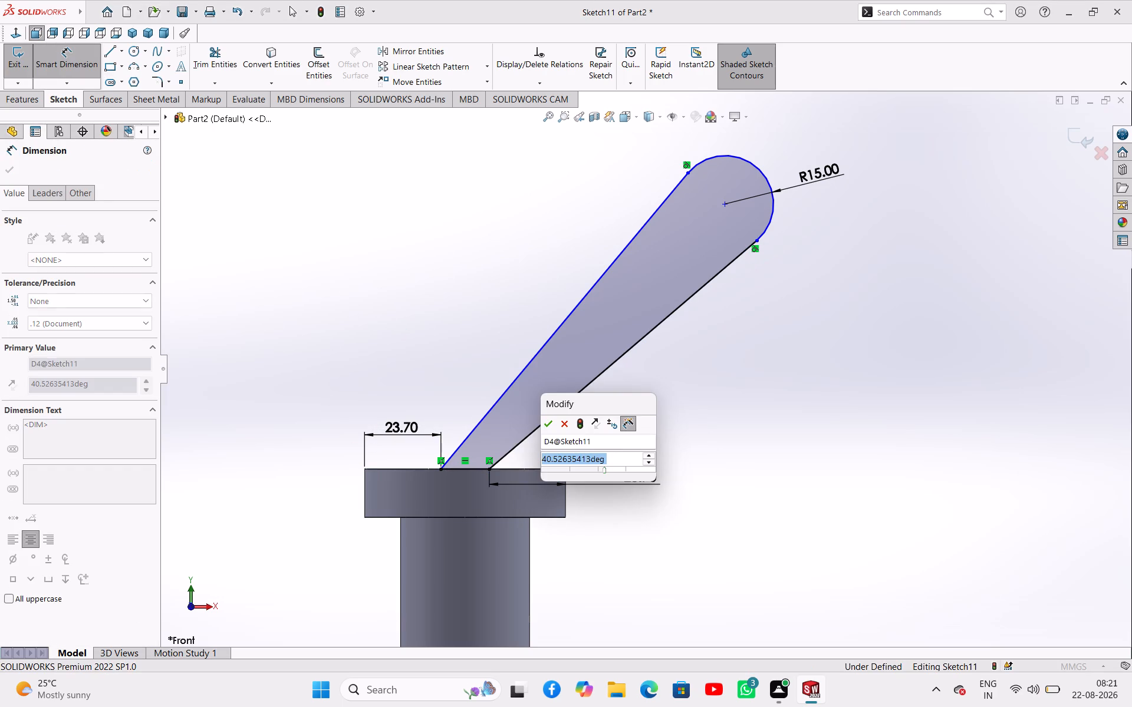
{"action": "type", "text": "45"}
{"action": "key", "text": "Return"}
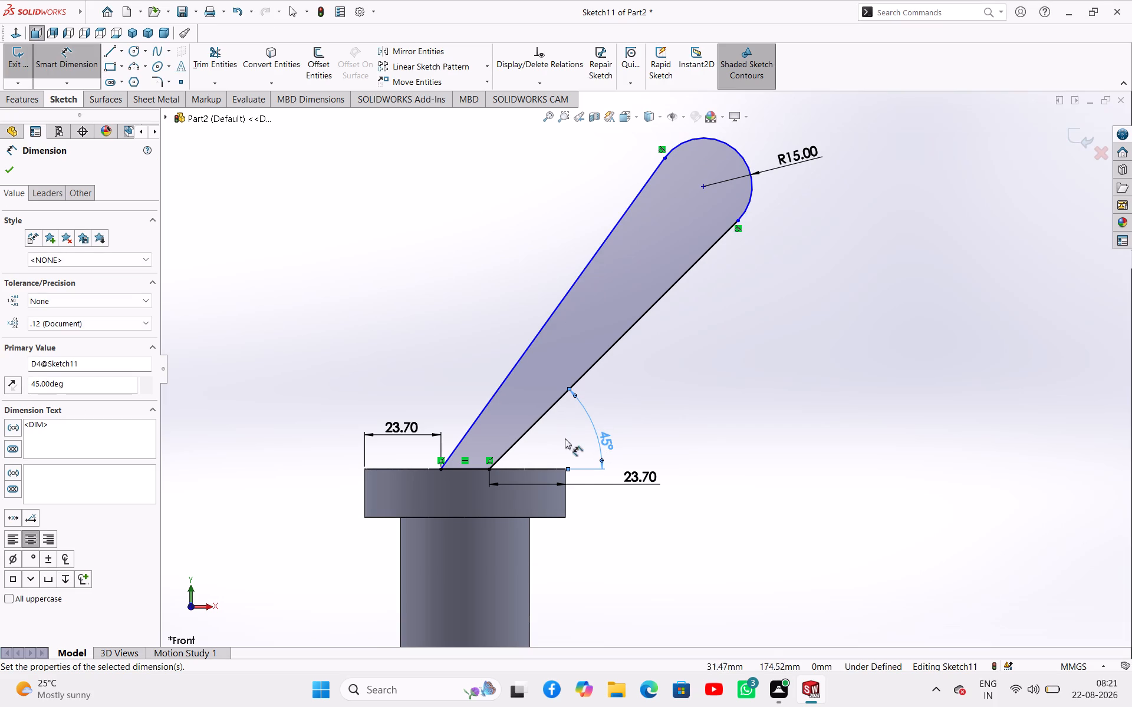
{"action": "key", "text": "Escape"}
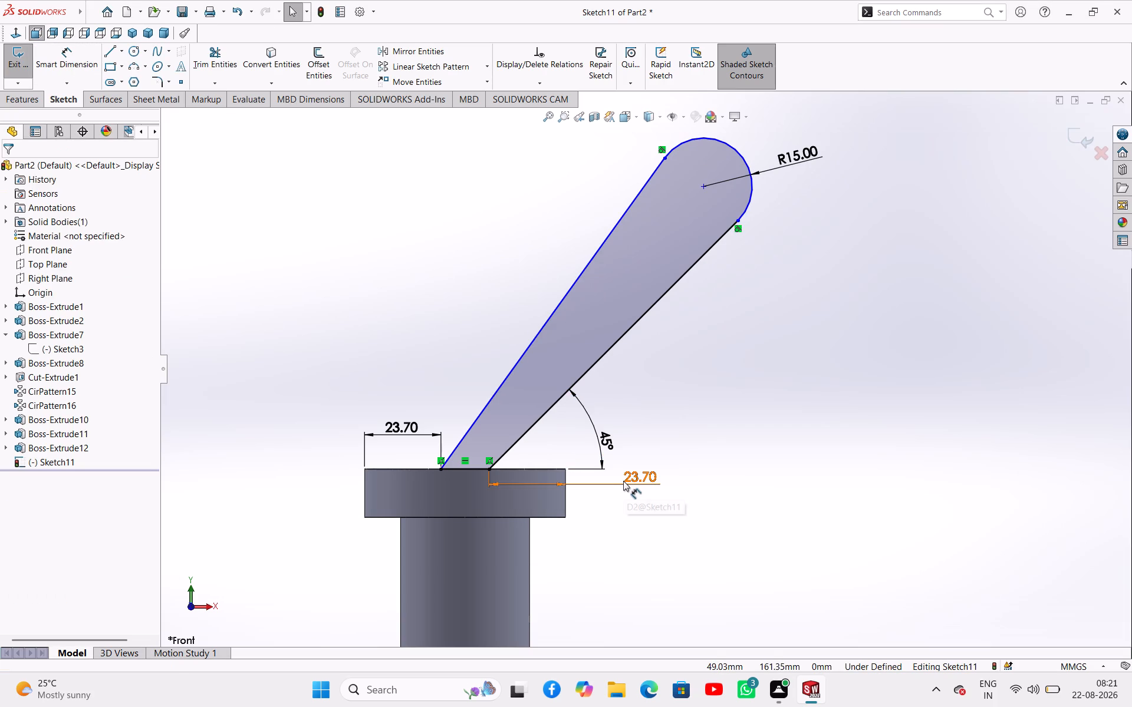
{"action": "key", "text": "Escape"}
Delete the 23.7 mm dimension between the lower side's base corner and the flange's outer edge.
{"action": "left_click", "coordinate": [623, 481]}
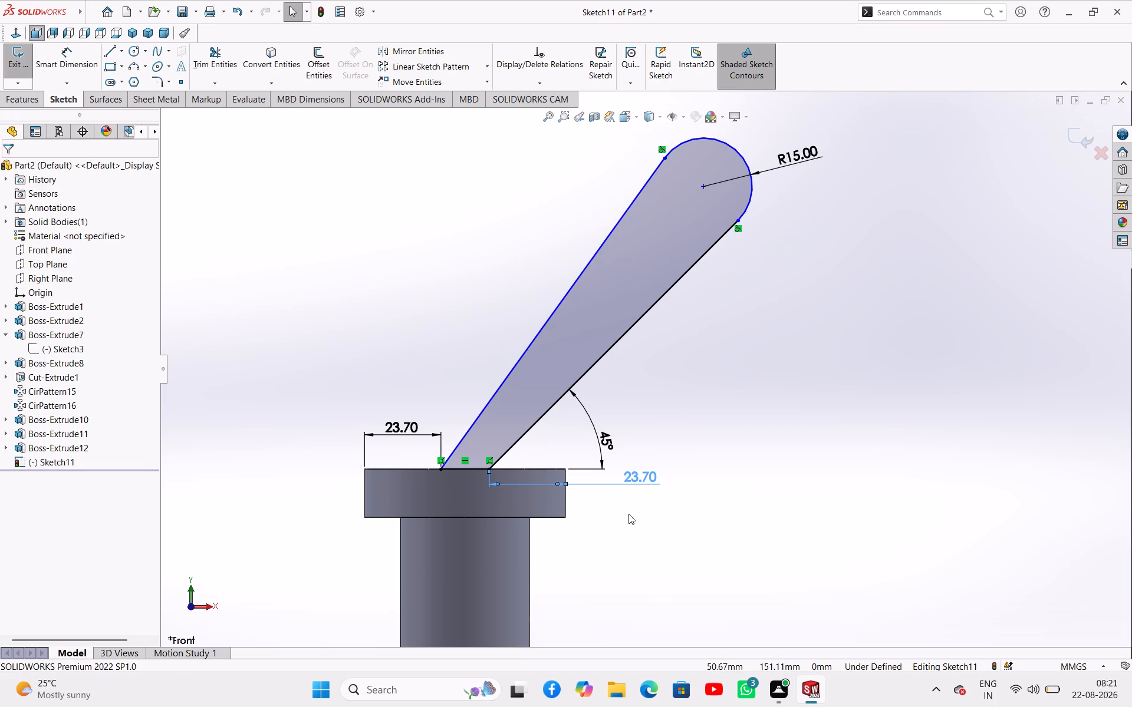
{"action": "key", "text": "Delete"}
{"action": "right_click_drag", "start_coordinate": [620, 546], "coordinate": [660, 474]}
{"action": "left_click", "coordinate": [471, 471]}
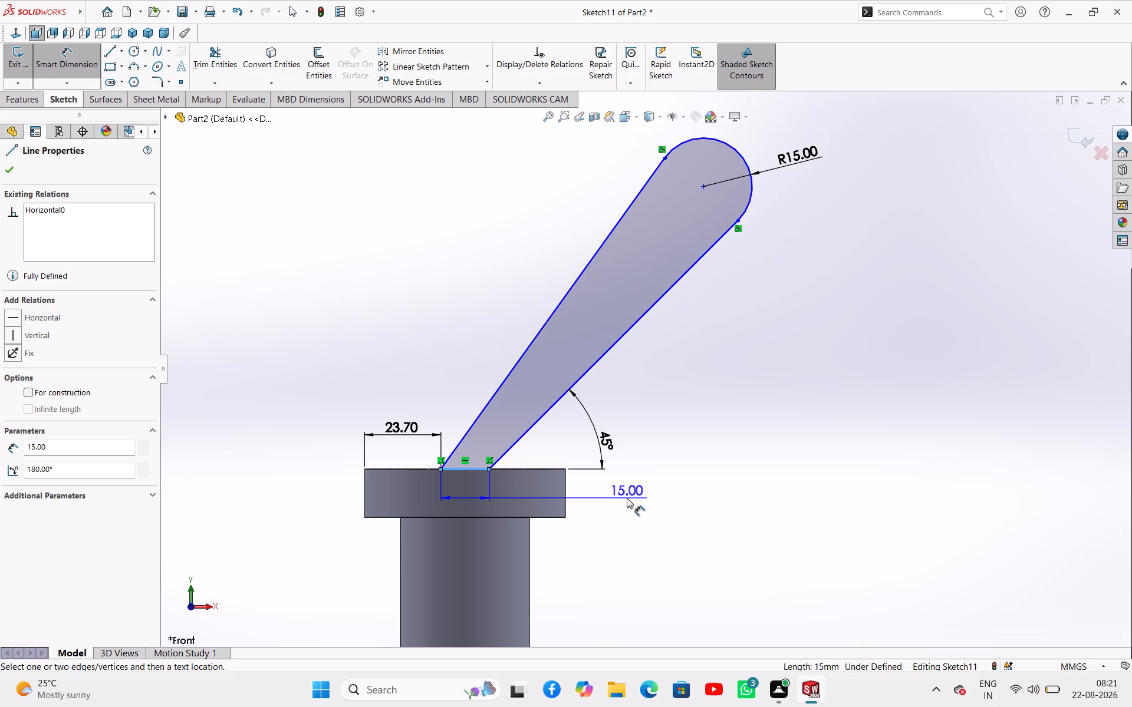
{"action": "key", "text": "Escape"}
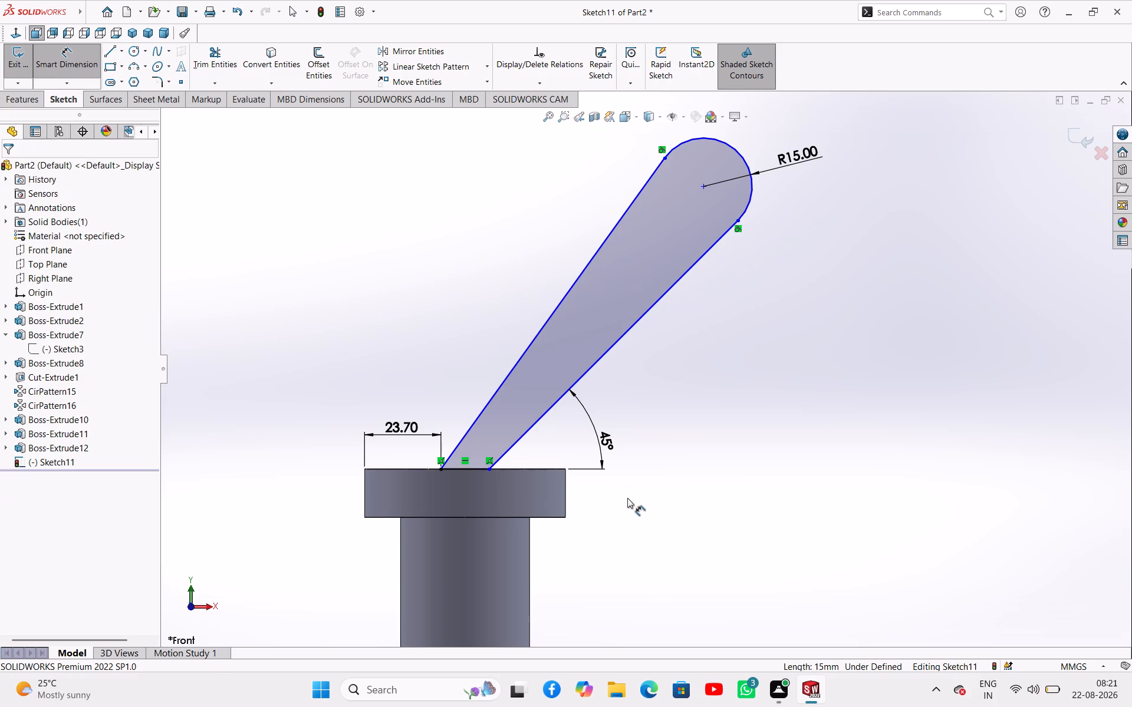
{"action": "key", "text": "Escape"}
Dimension the distance from the base line's midpoint to the centre of the rounded end as 120 mm.
{"action": "right_click_drag", "start_coordinate": [702, 531], "coordinate": [713, 421]}
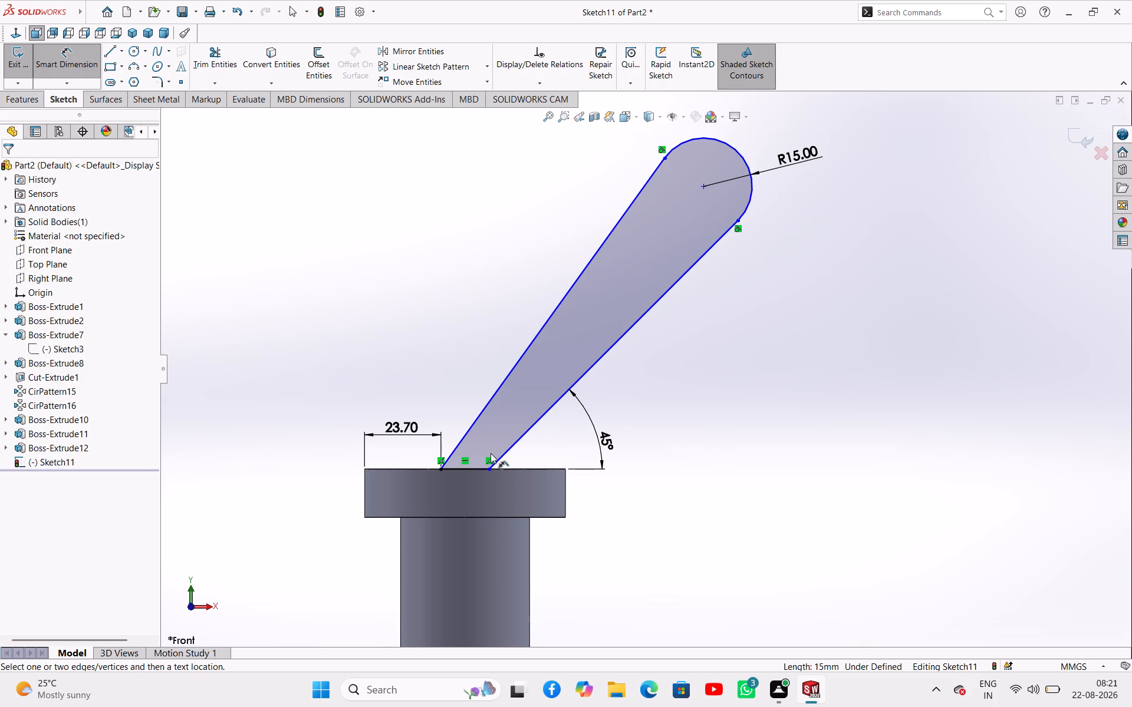
{"action": "left_click", "coordinate": [465, 467]}
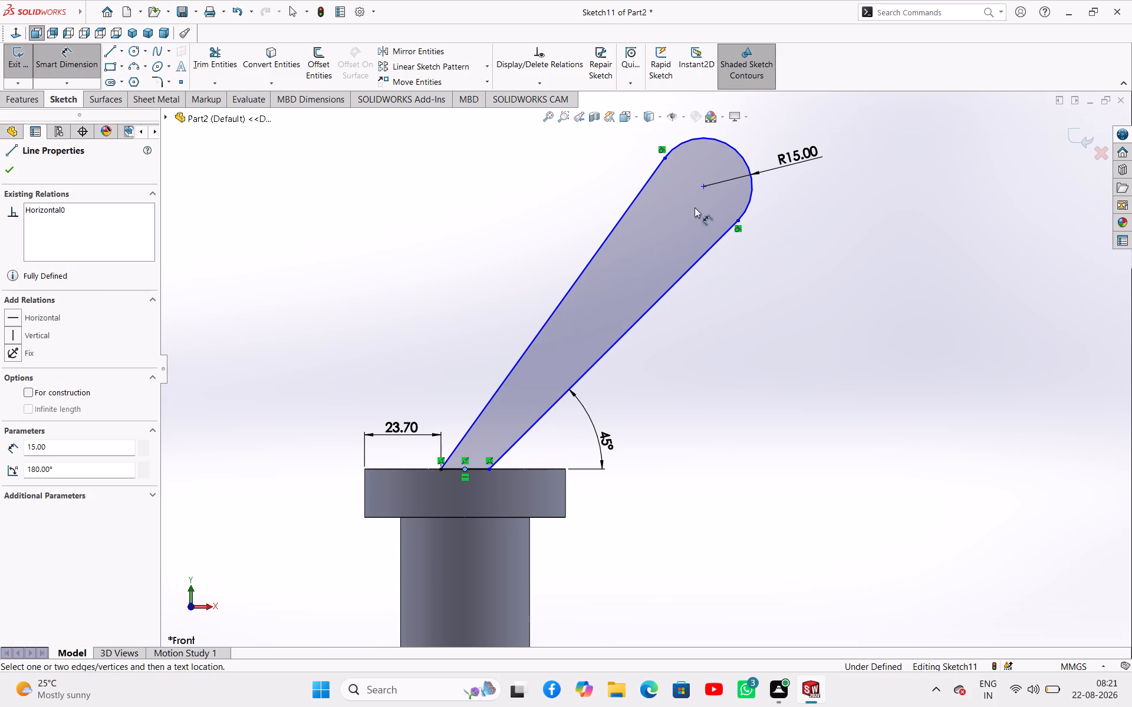
{"action": "left_click", "coordinate": [701, 188]}
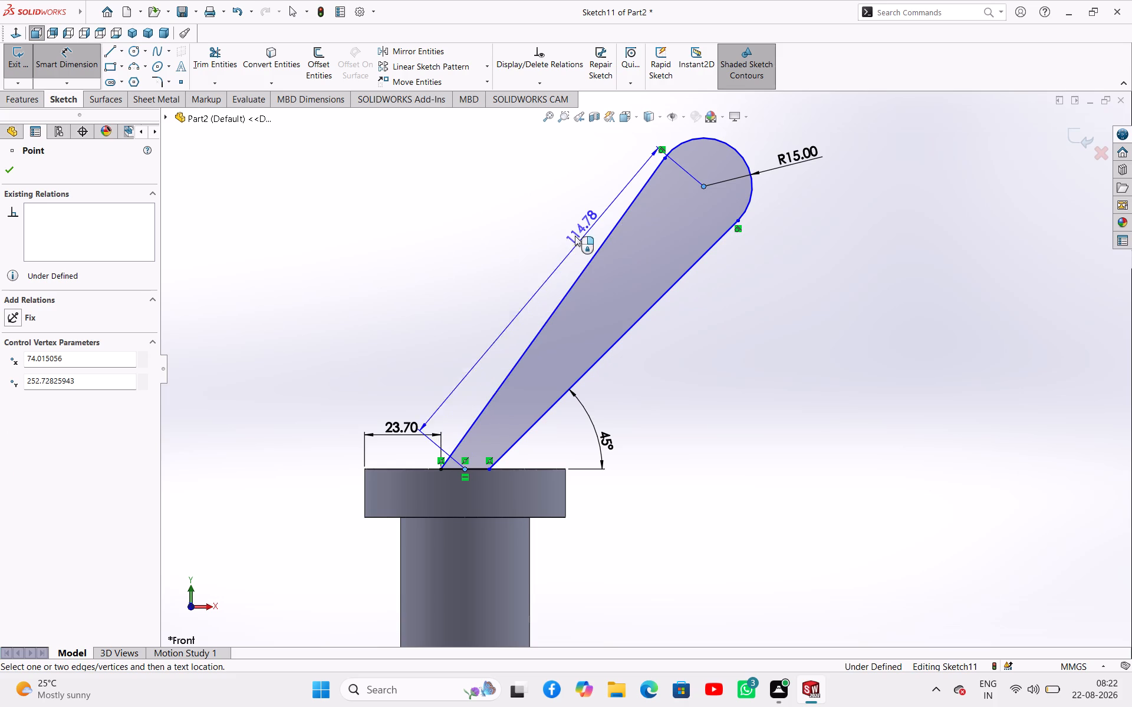
{"action": "left_click", "coordinate": [549, 242]}
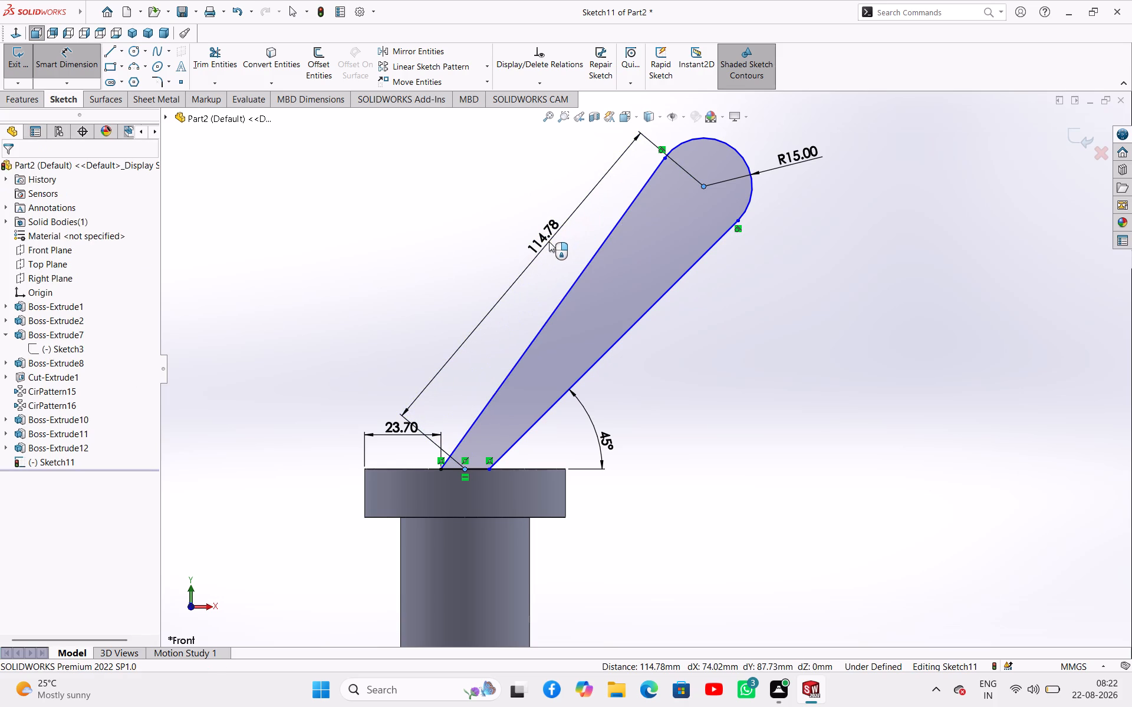
{"action": "type", "text": "120"}
{"action": "key", "text": "Return"}
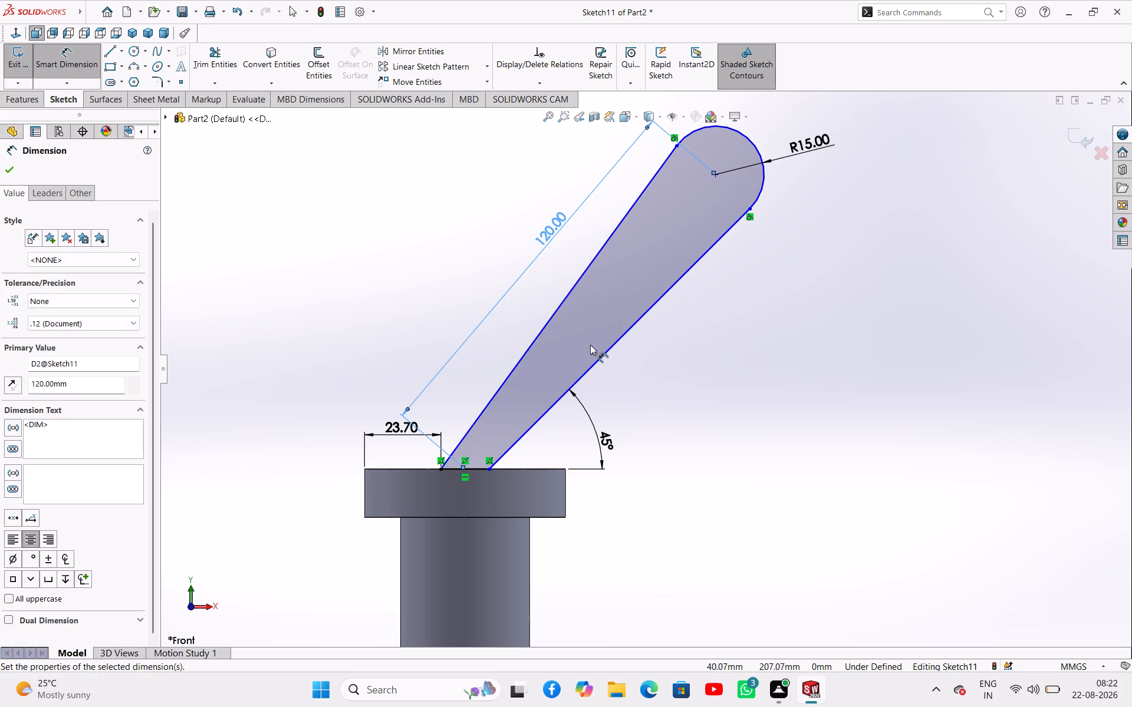
{"action": "key", "text": "Escape"}
{"action": "key", "text": "Escape"}
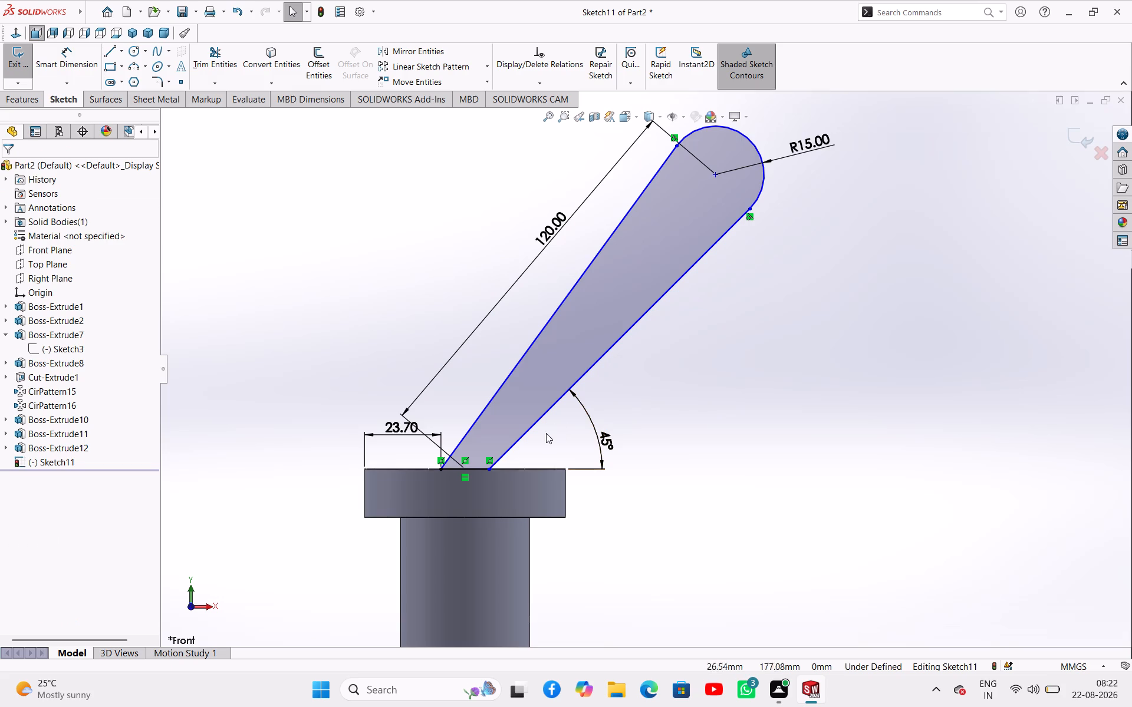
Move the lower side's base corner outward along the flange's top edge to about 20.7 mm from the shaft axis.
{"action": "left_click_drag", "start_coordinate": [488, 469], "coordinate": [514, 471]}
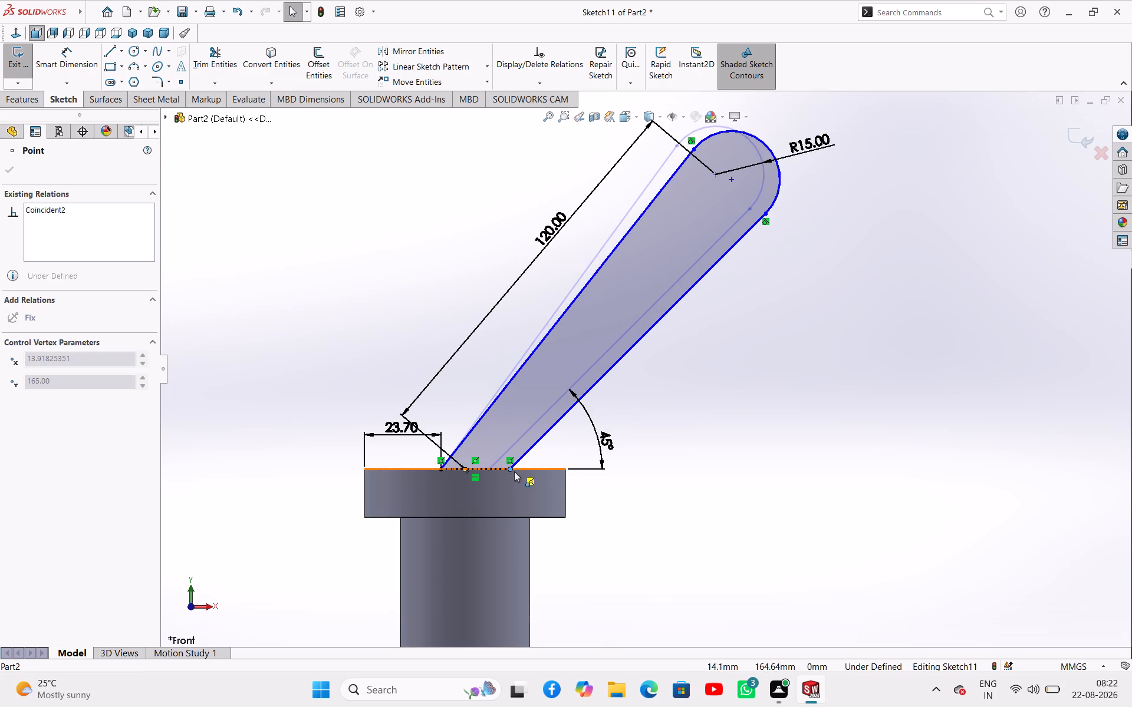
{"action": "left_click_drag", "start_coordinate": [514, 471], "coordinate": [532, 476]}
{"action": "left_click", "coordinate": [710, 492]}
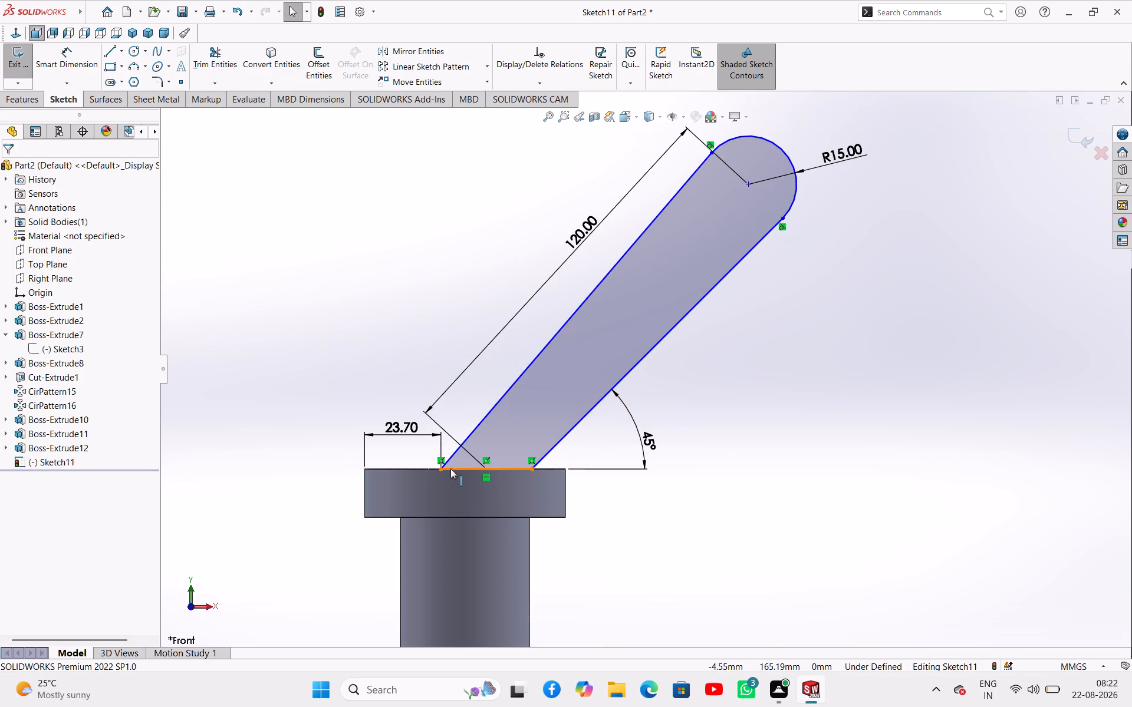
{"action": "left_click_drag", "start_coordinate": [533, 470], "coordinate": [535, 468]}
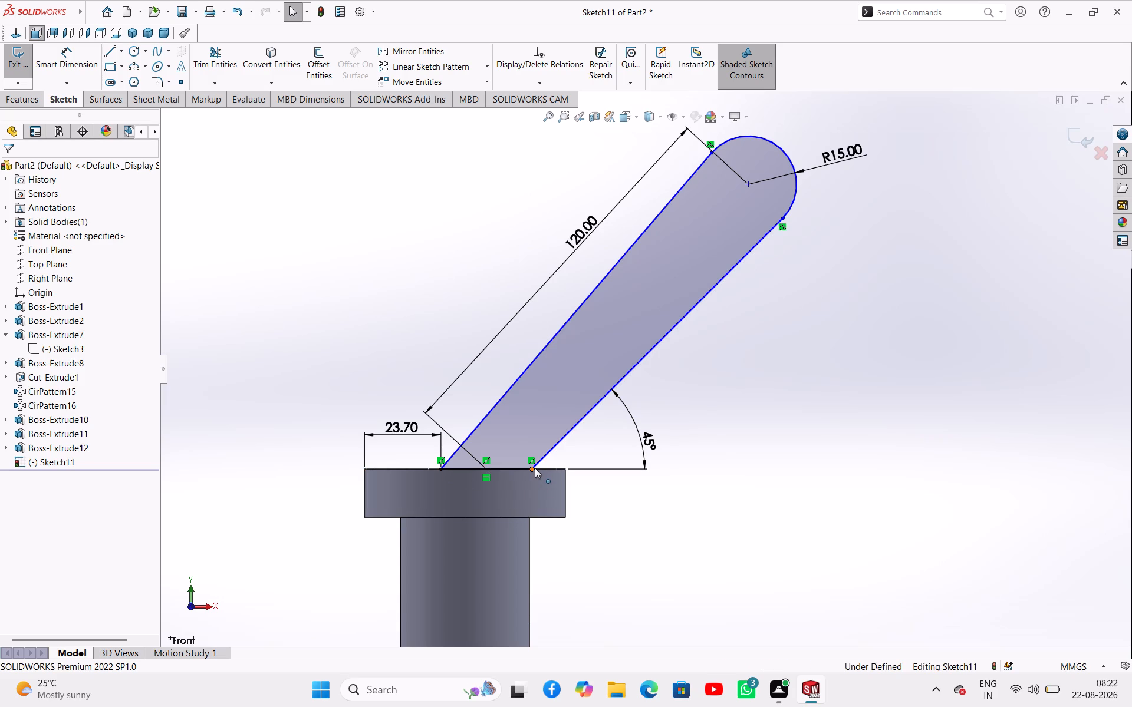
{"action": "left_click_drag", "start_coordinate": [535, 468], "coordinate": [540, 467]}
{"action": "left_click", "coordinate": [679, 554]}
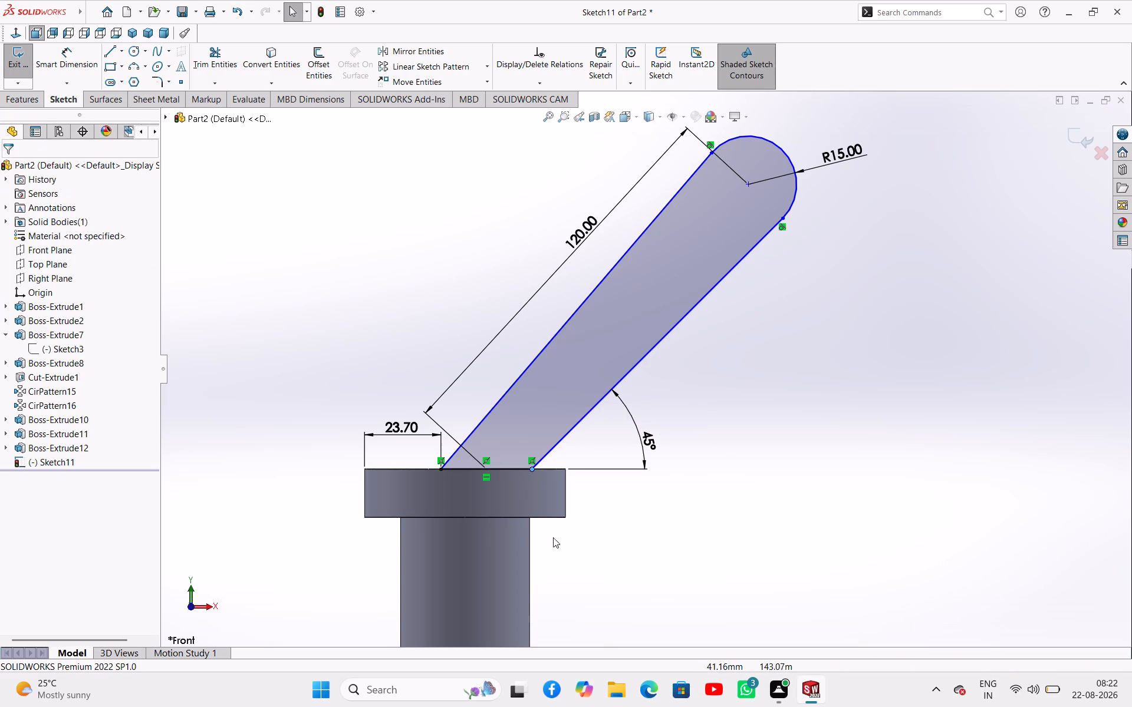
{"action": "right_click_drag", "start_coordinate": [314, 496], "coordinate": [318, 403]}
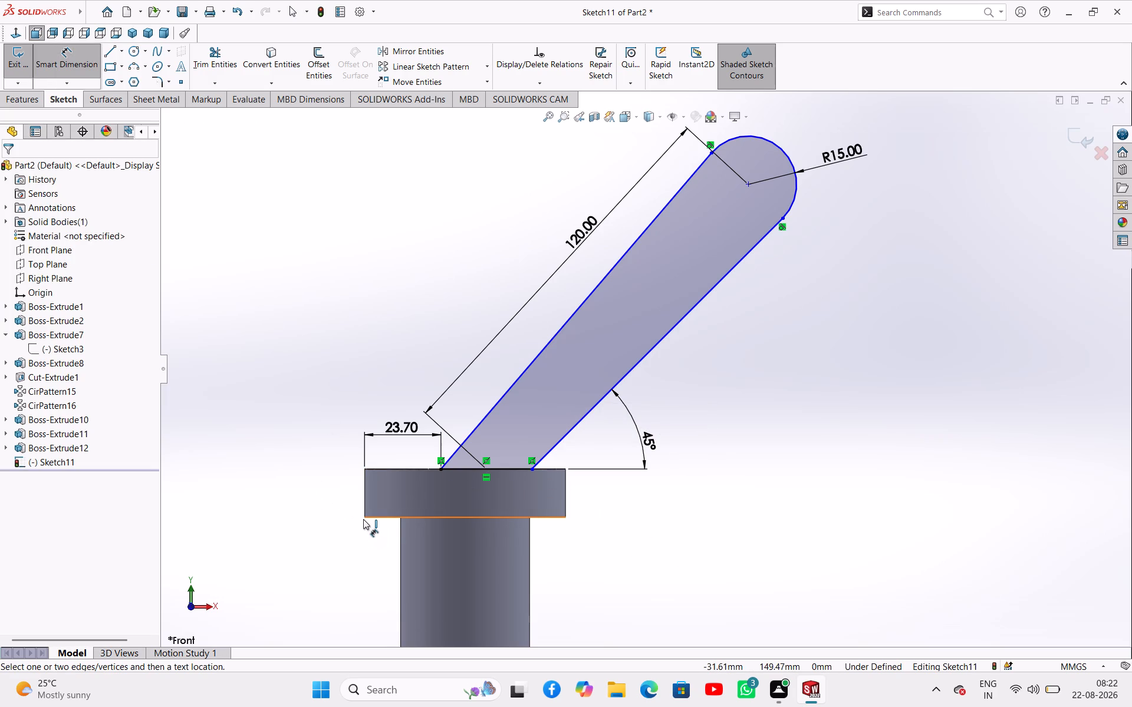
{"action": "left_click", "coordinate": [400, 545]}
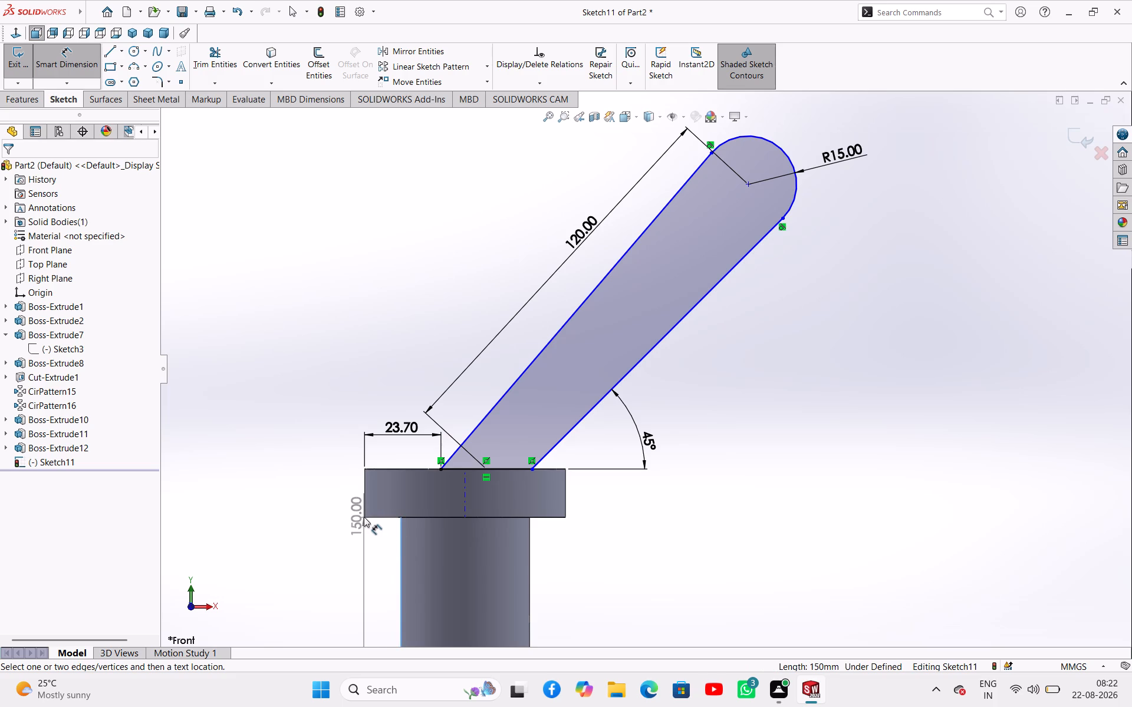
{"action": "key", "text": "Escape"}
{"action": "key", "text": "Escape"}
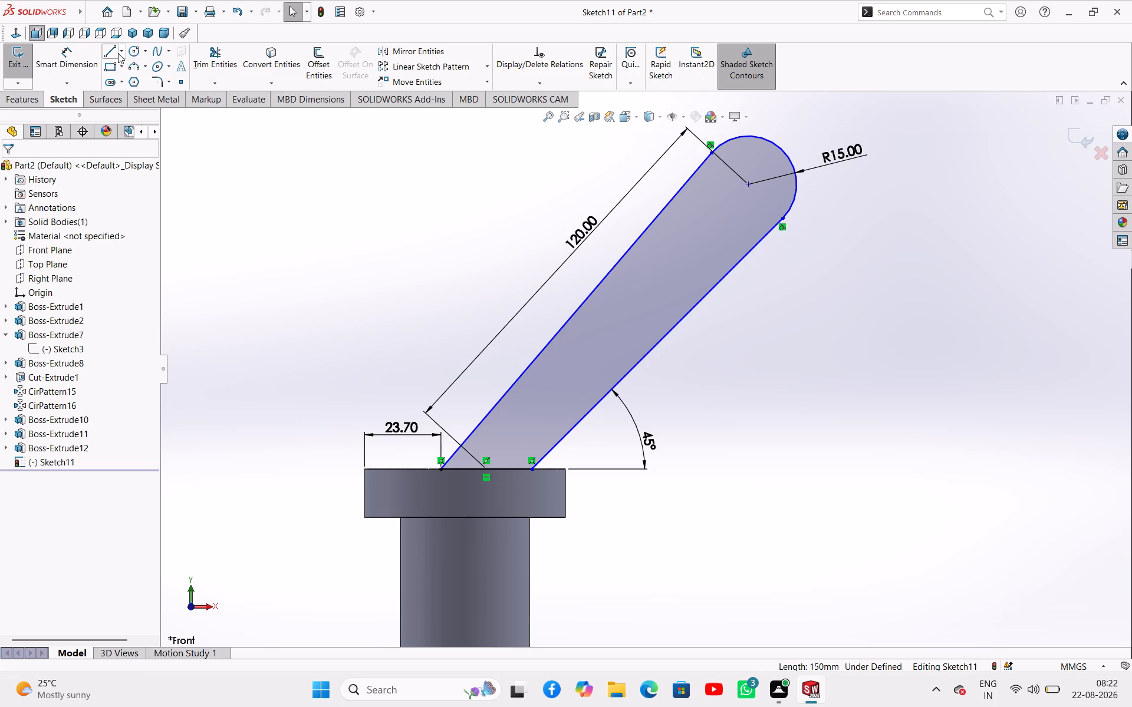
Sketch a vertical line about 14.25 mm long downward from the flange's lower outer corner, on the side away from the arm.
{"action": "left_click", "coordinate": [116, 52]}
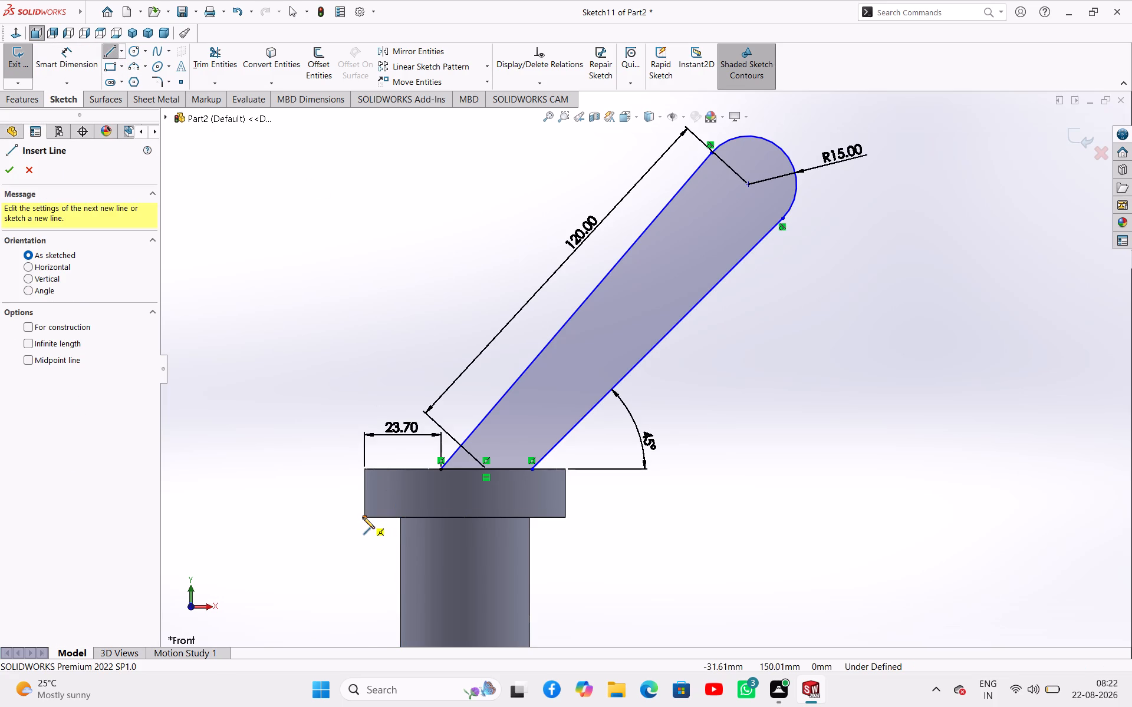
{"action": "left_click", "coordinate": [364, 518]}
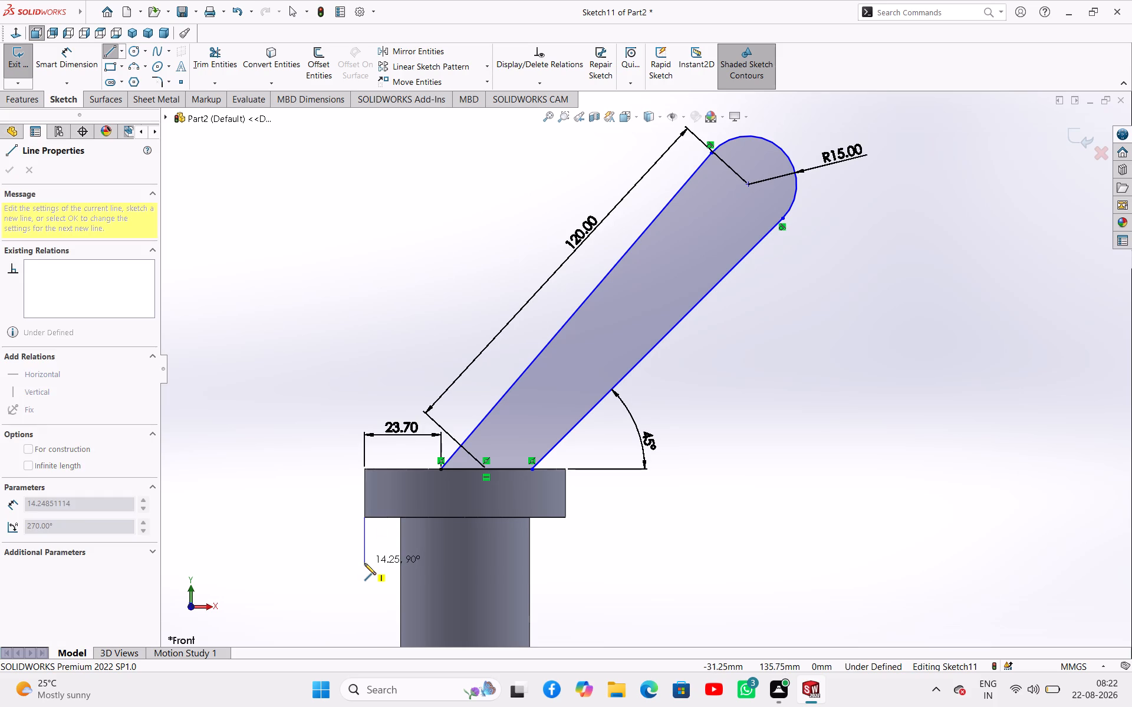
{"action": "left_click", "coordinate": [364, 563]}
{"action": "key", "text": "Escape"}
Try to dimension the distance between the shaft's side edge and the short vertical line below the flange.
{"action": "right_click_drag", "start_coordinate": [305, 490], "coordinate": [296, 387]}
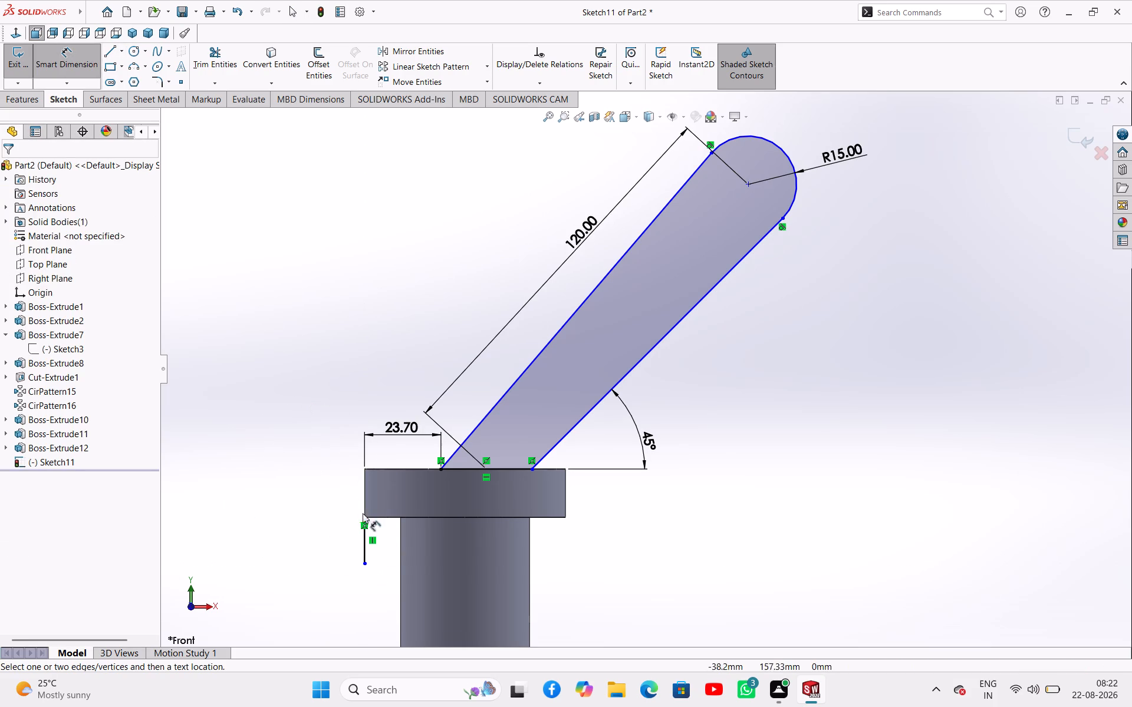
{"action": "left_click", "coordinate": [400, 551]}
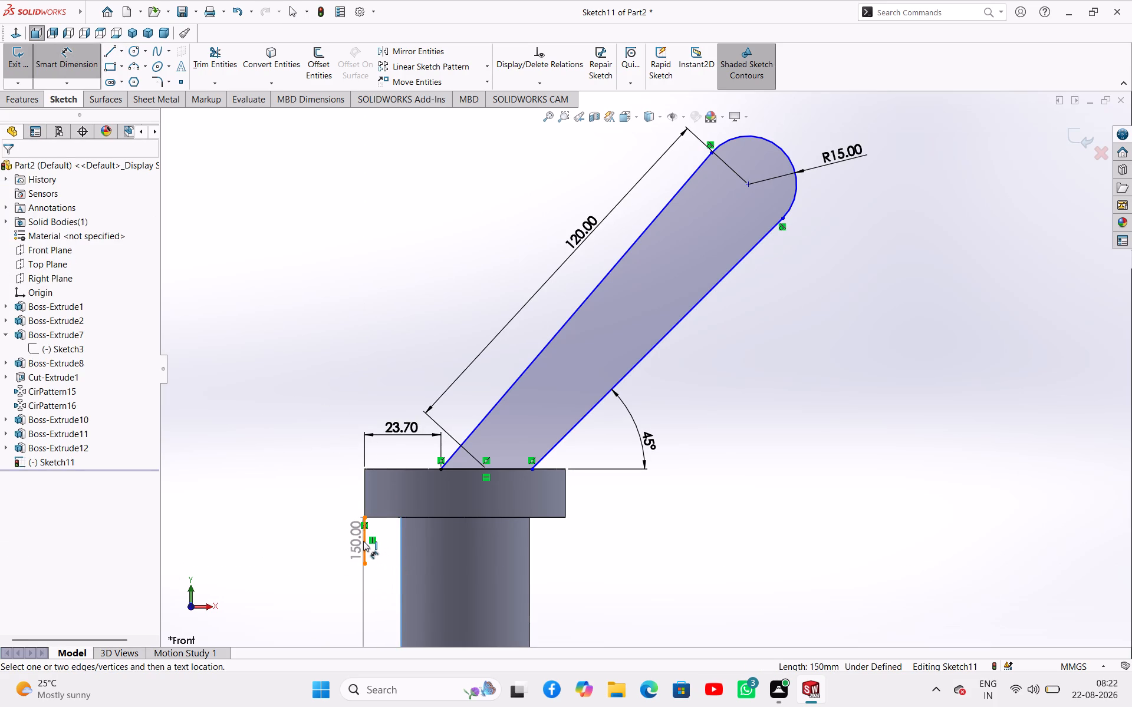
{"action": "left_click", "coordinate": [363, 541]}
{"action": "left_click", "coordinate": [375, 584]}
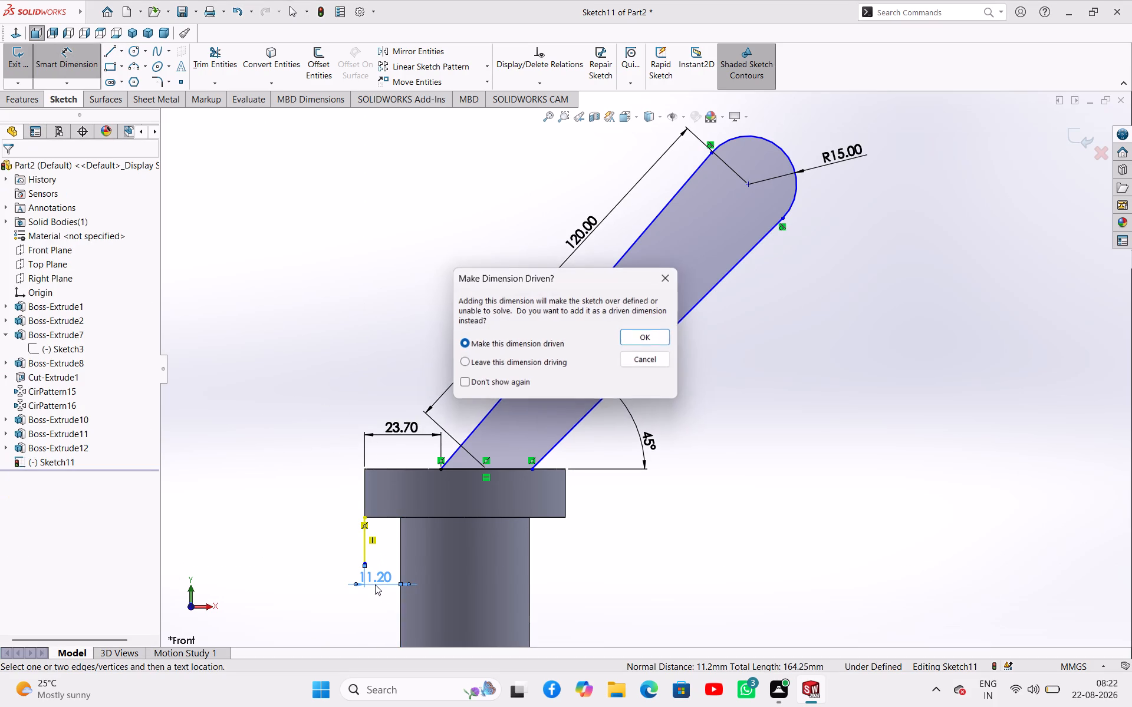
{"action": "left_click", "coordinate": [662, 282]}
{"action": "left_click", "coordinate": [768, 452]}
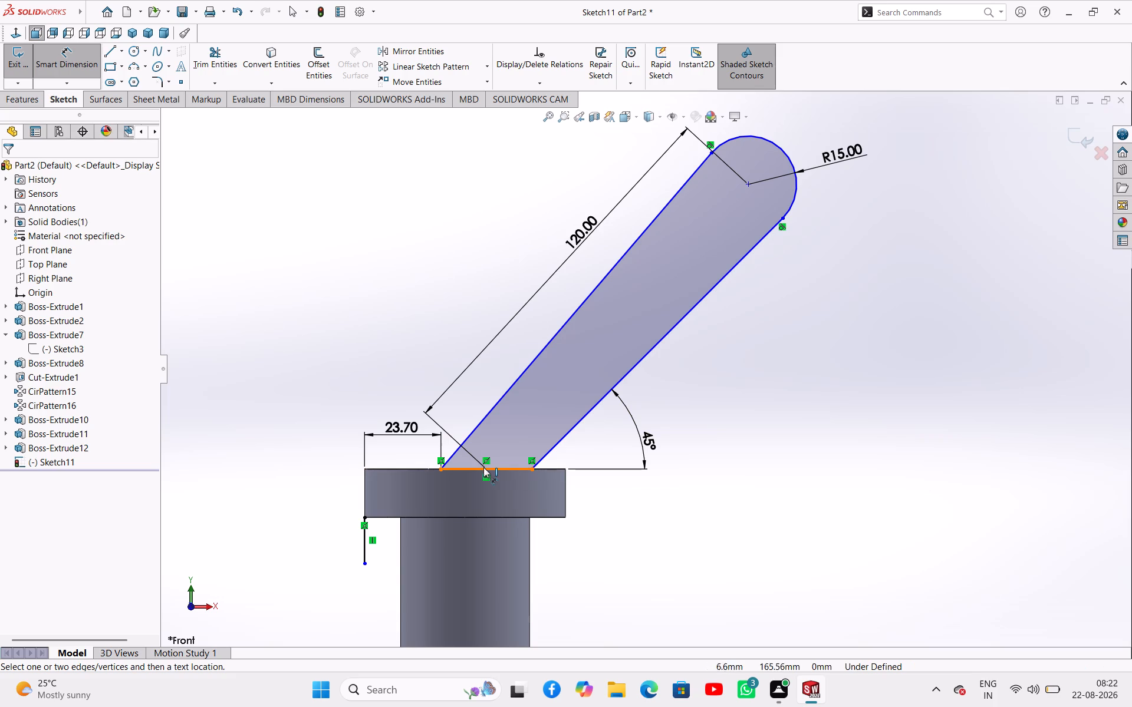
Widen the arm's base by moving the lower side's base corner along the flange's top edge, almost to its outer edge.
{"action": "left_click_drag", "start_coordinate": [532, 472], "coordinate": [535, 471]}
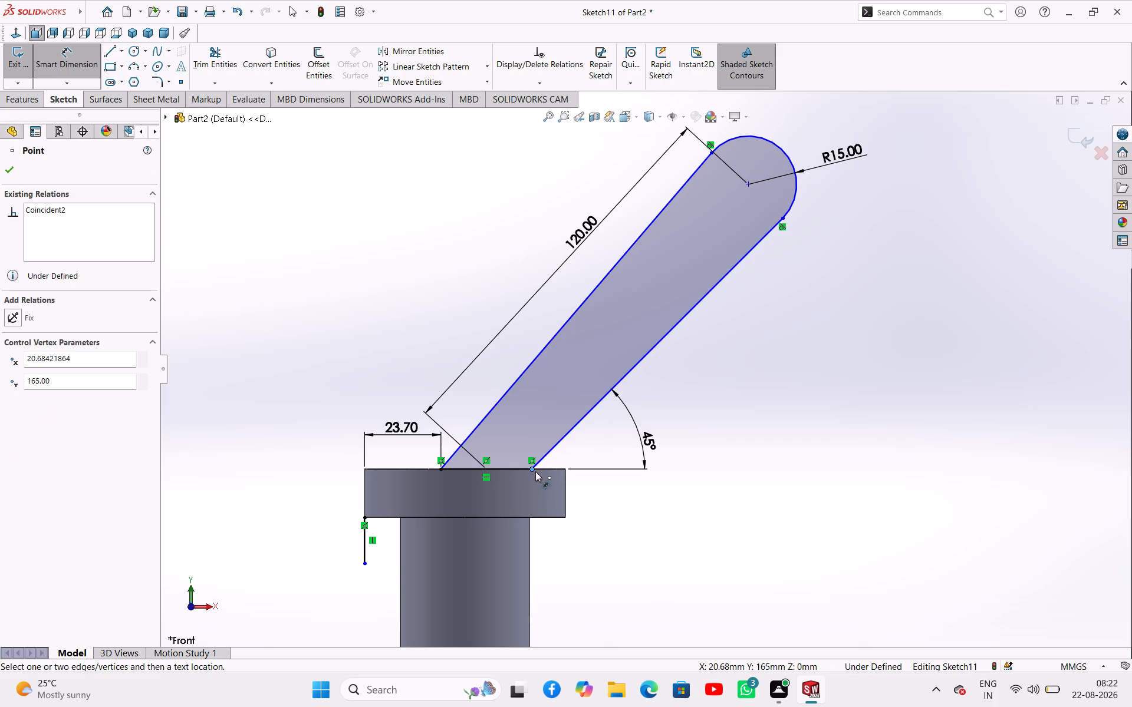
{"action": "left_click_drag", "start_coordinate": [535, 471], "coordinate": [558, 477]}
{"action": "left_click_drag", "start_coordinate": [558, 477], "coordinate": [565, 478]}
{"action": "key", "text": "Escape"}
{"action": "key", "text": "Escape"}
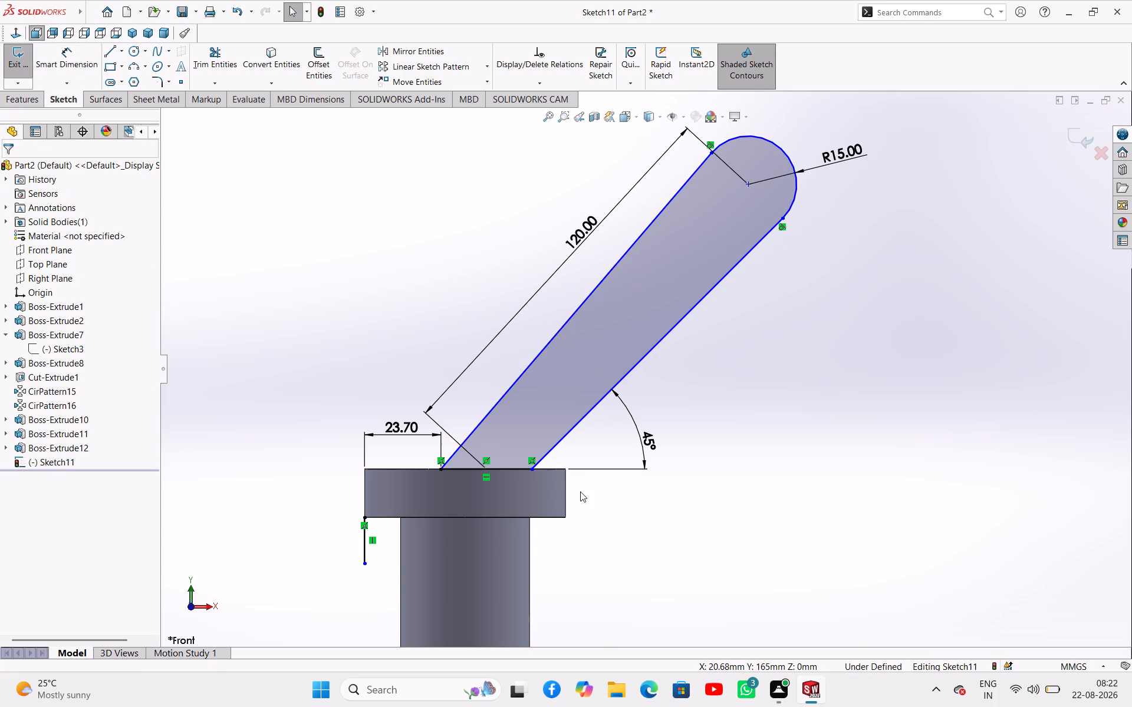
{"action": "left_click_drag", "start_coordinate": [534, 467], "coordinate": [557, 469]}
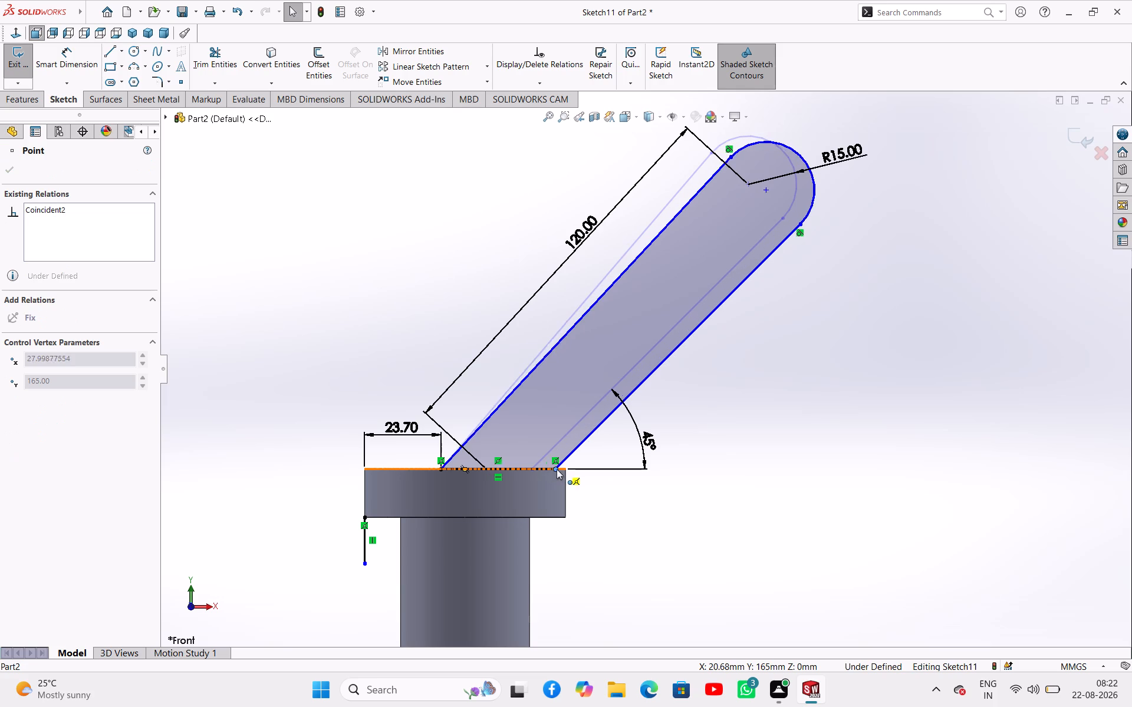
{"action": "left_click_drag", "start_coordinate": [557, 469], "coordinate": [552, 470]}
{"action": "left_click", "coordinate": [683, 520]}
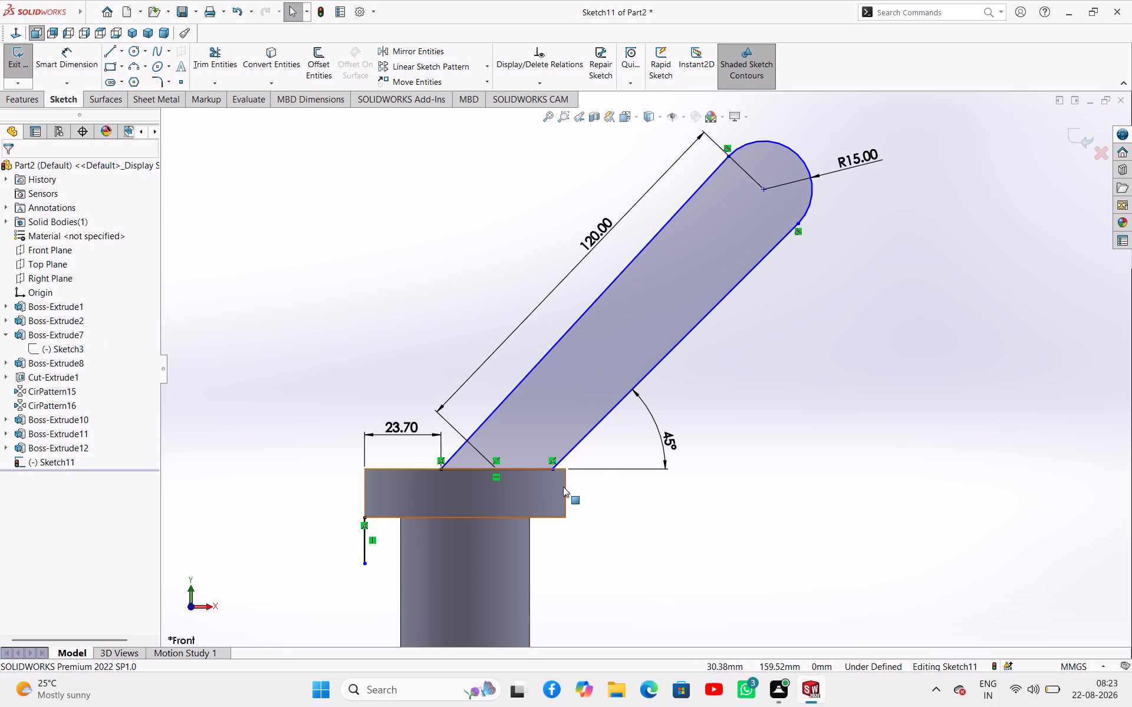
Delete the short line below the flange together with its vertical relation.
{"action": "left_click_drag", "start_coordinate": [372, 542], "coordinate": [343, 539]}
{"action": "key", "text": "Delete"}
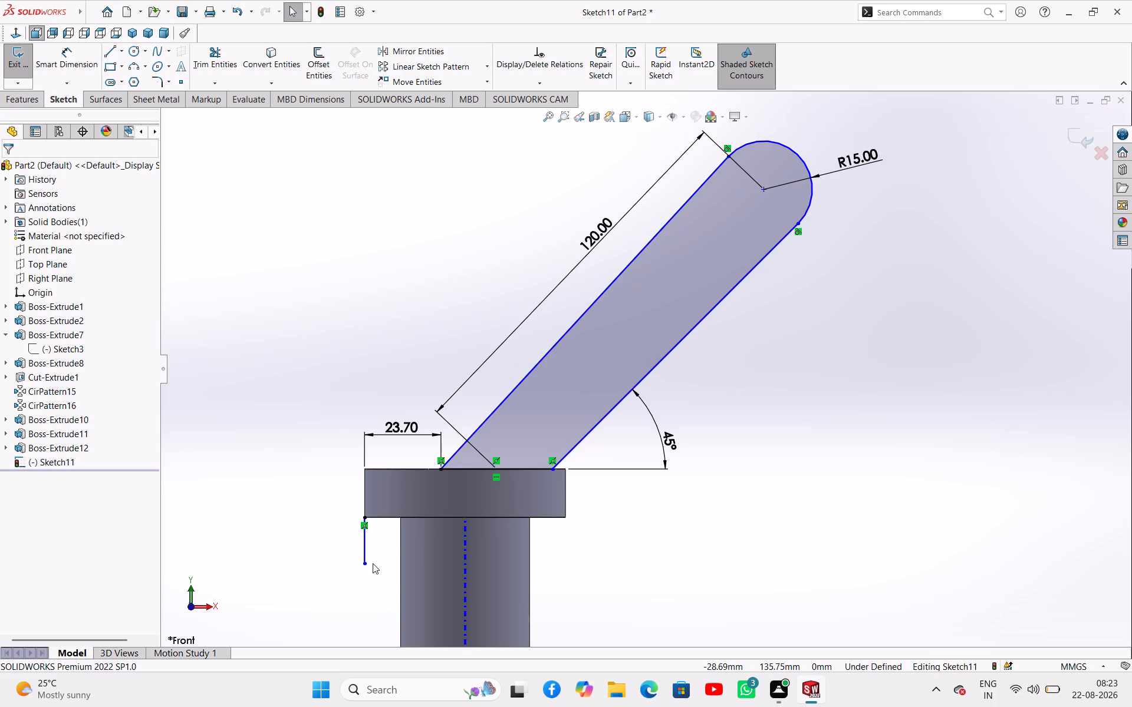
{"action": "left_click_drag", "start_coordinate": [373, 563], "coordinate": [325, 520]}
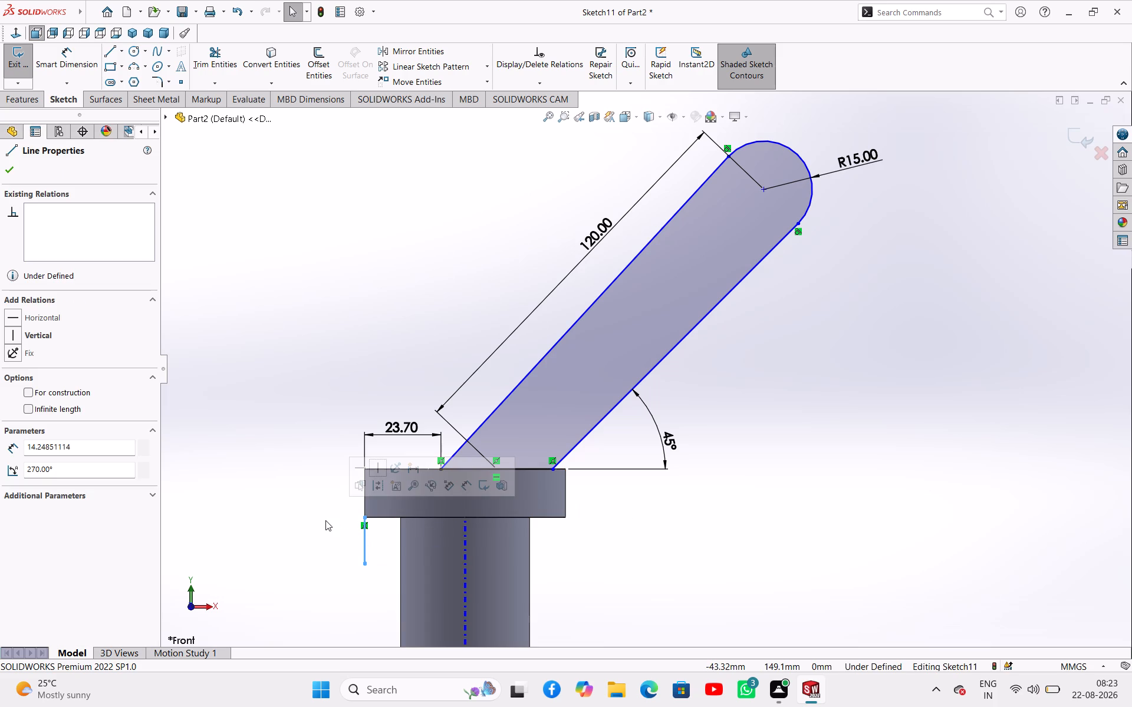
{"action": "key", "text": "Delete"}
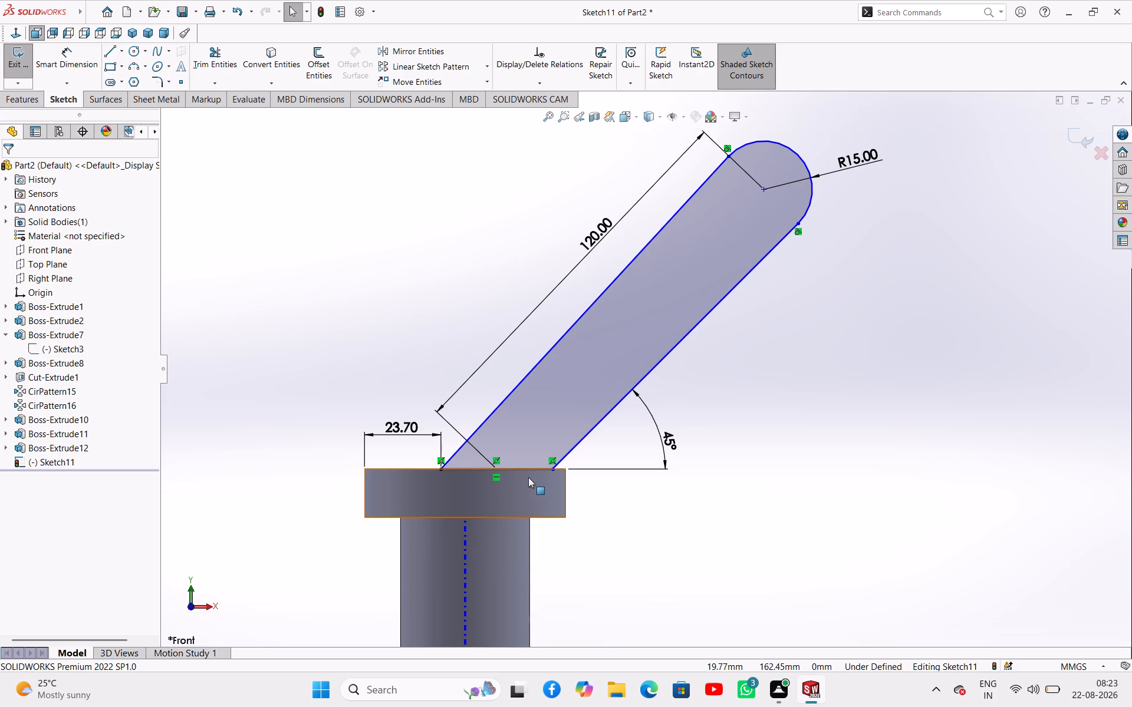
Delete the 23.70 mm dimension between the flange's outer edge and the base corner of the arm's upper side.
{"action": "key", "text": "Escape"}
{"action": "left_click", "coordinate": [399, 428]}
{"action": "key", "text": "Delete"}
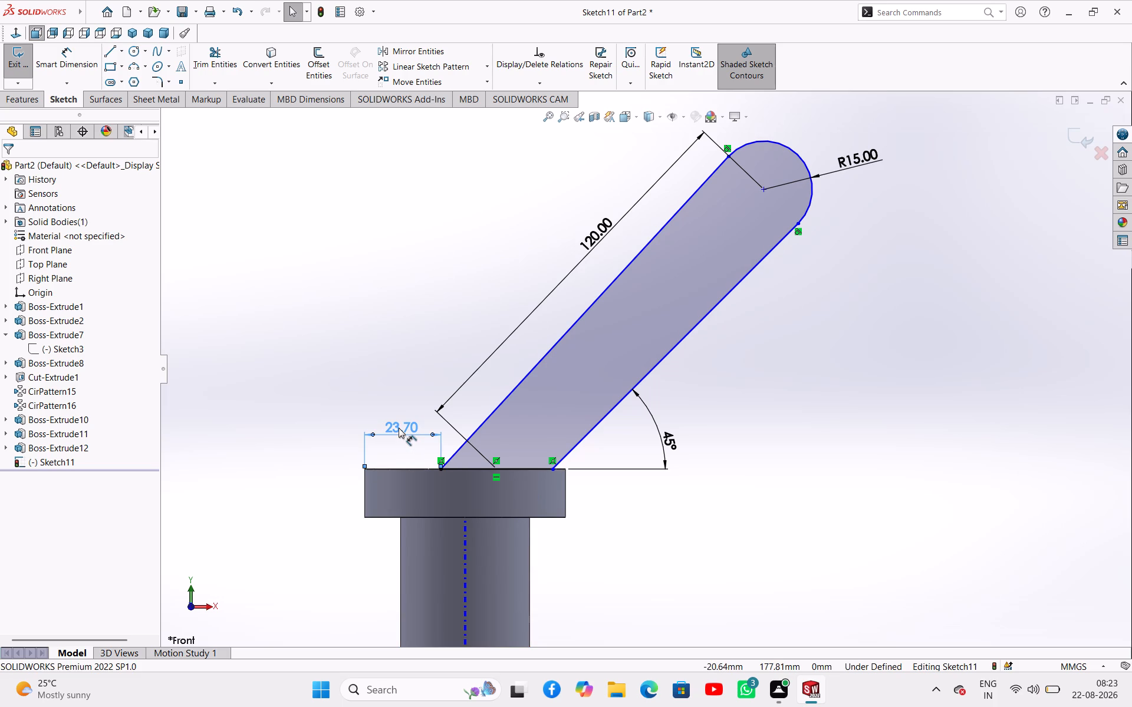
{"action": "key", "text": "Escape"}
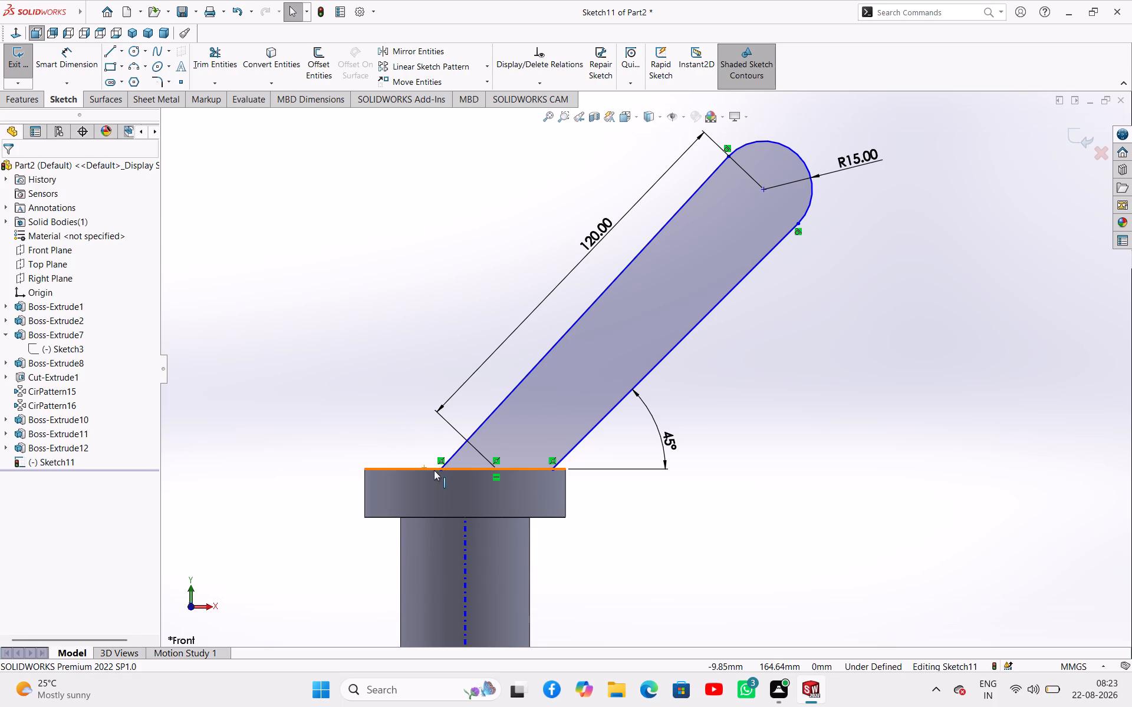
{"action": "left_click", "coordinate": [442, 470]}
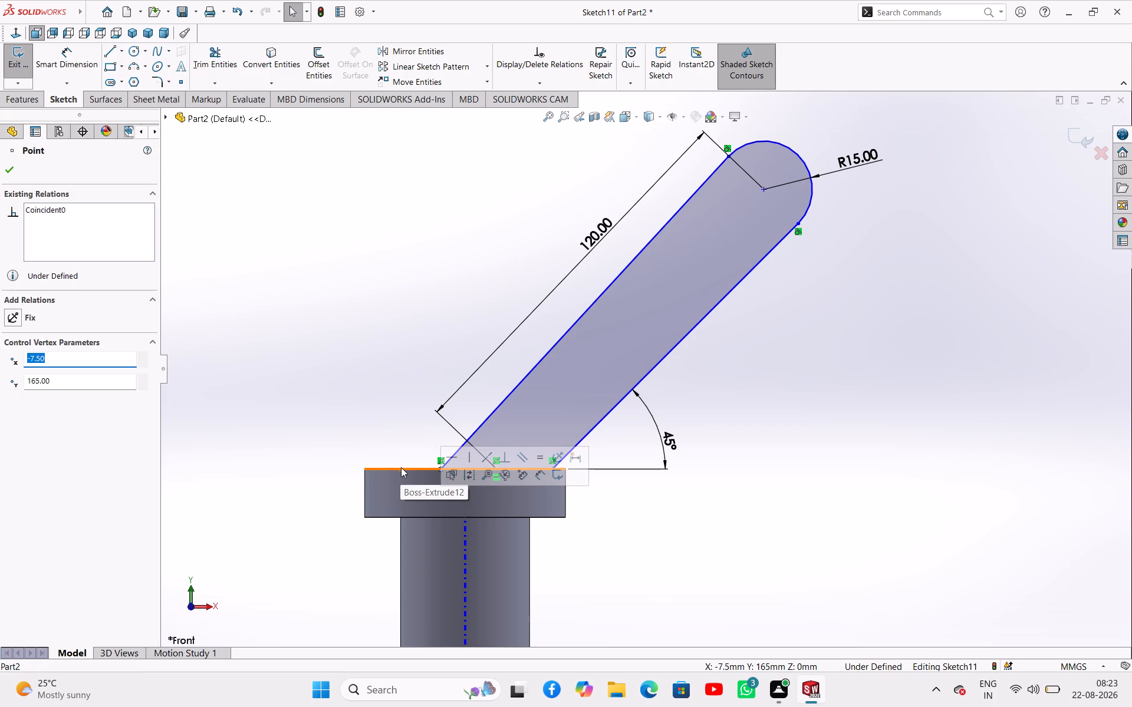
{"action": "key", "text": "Escape"}
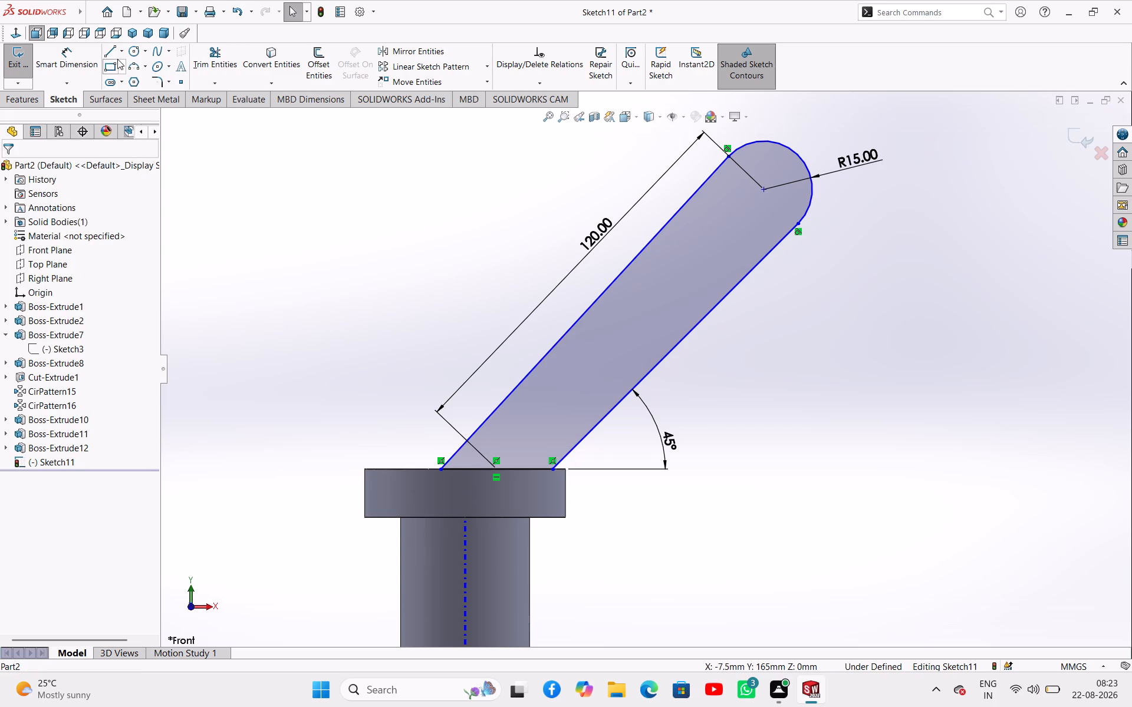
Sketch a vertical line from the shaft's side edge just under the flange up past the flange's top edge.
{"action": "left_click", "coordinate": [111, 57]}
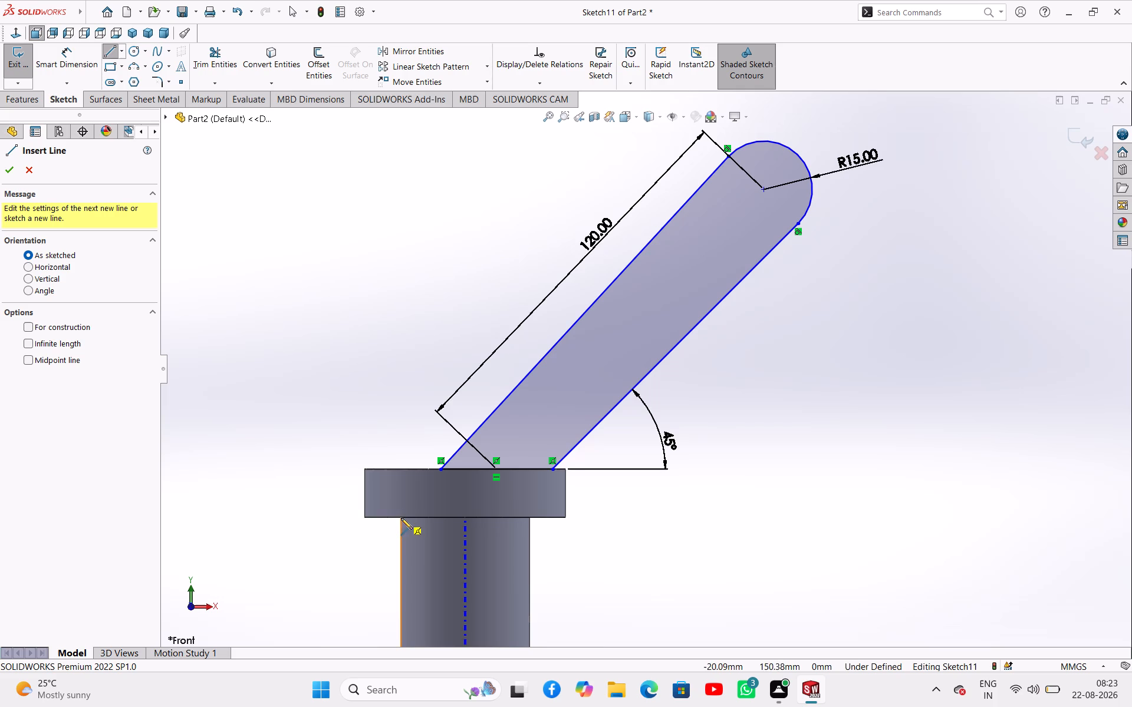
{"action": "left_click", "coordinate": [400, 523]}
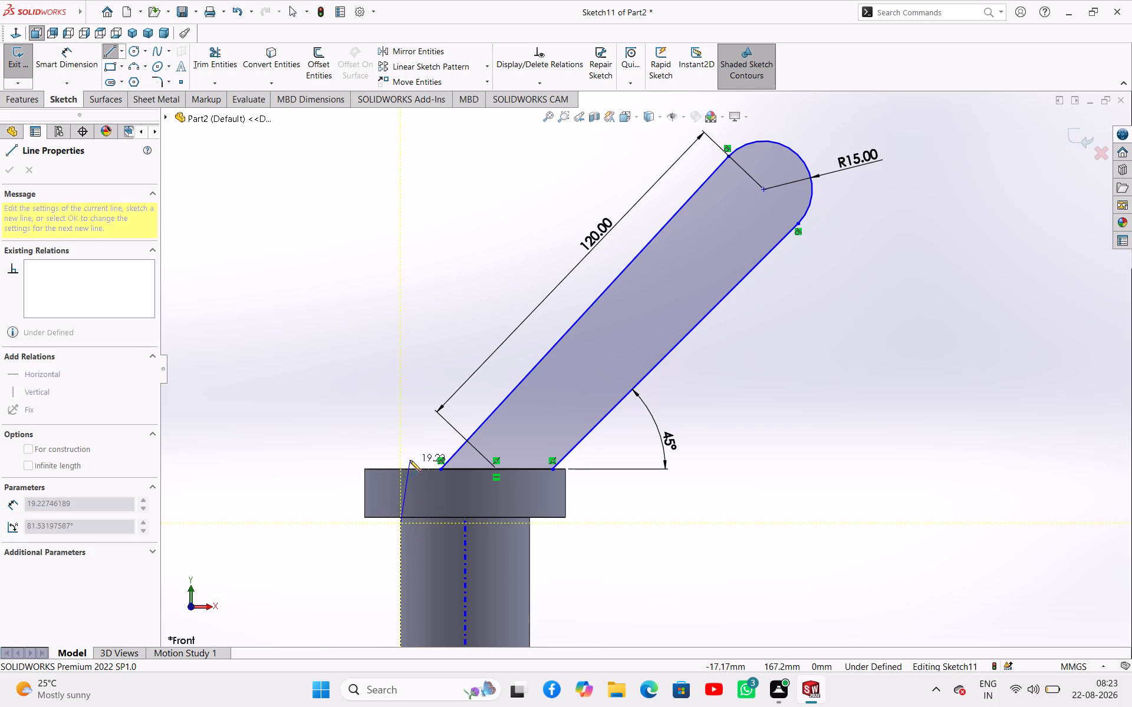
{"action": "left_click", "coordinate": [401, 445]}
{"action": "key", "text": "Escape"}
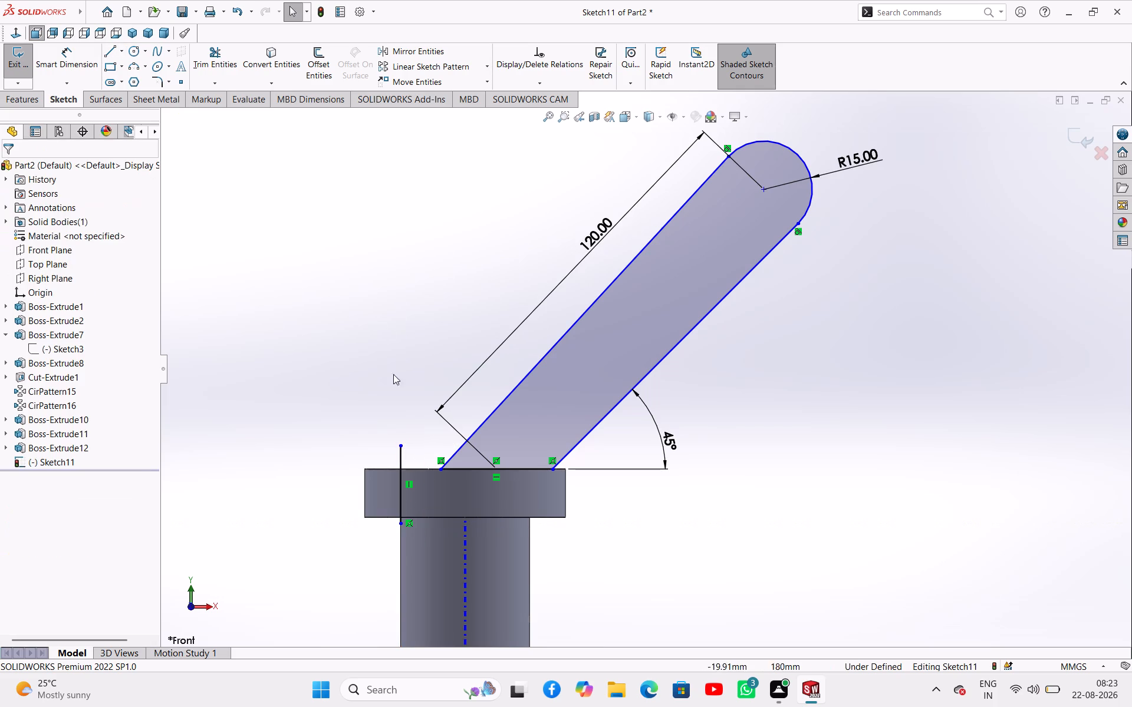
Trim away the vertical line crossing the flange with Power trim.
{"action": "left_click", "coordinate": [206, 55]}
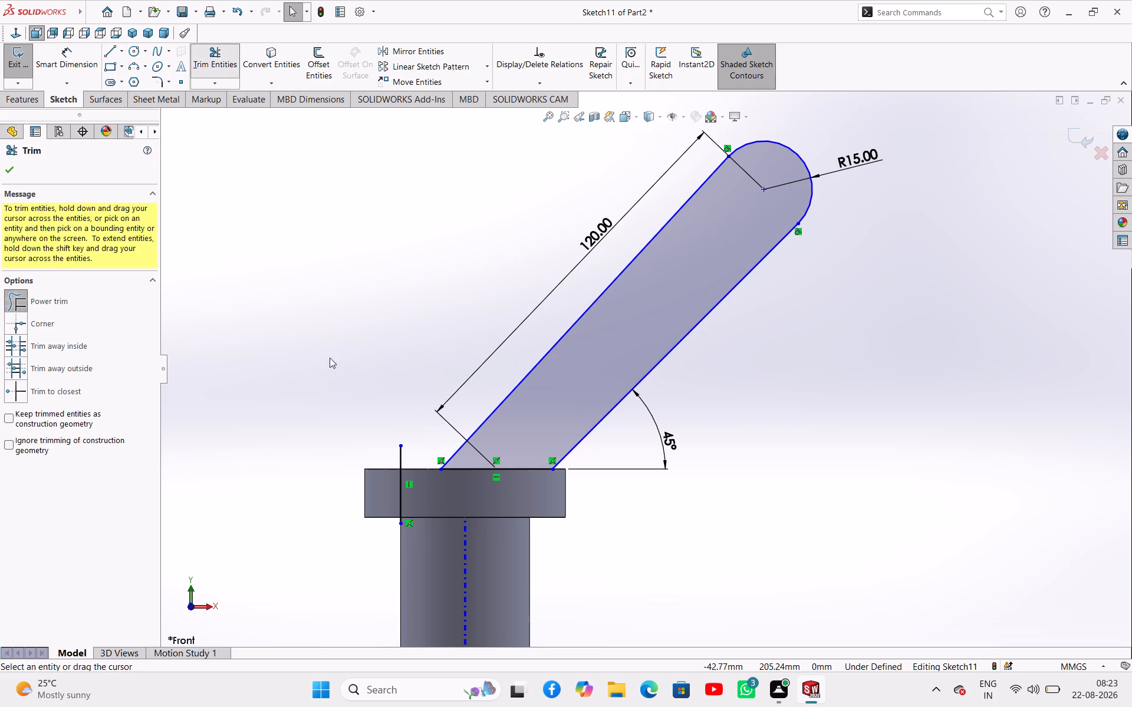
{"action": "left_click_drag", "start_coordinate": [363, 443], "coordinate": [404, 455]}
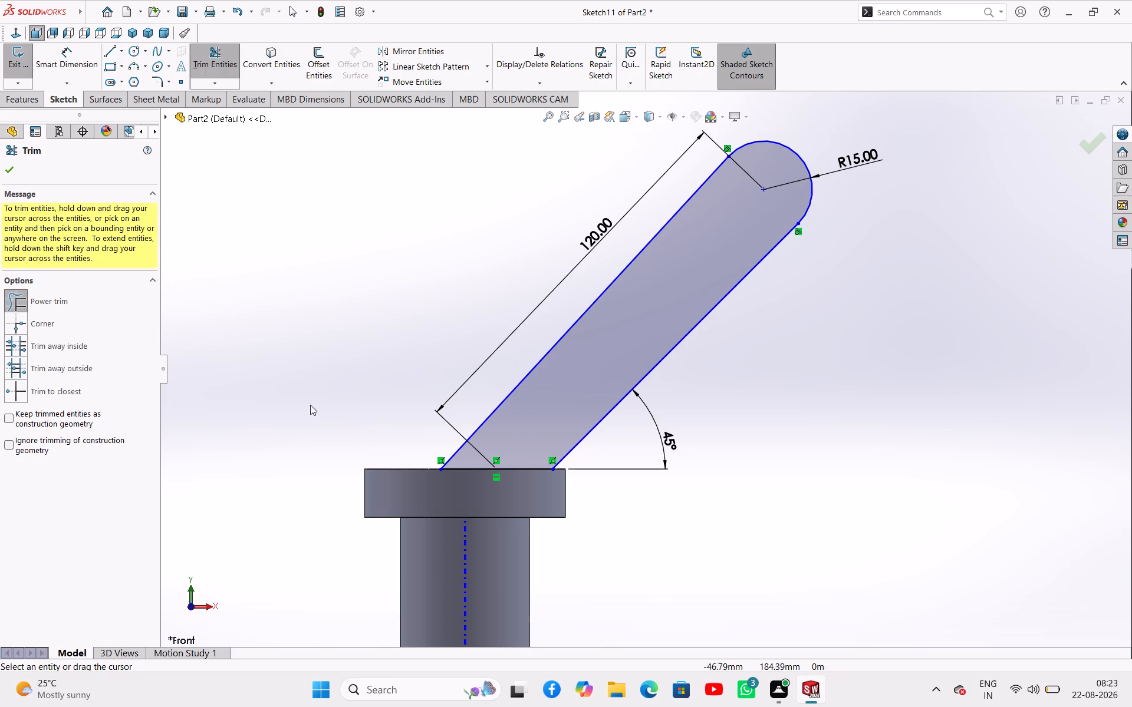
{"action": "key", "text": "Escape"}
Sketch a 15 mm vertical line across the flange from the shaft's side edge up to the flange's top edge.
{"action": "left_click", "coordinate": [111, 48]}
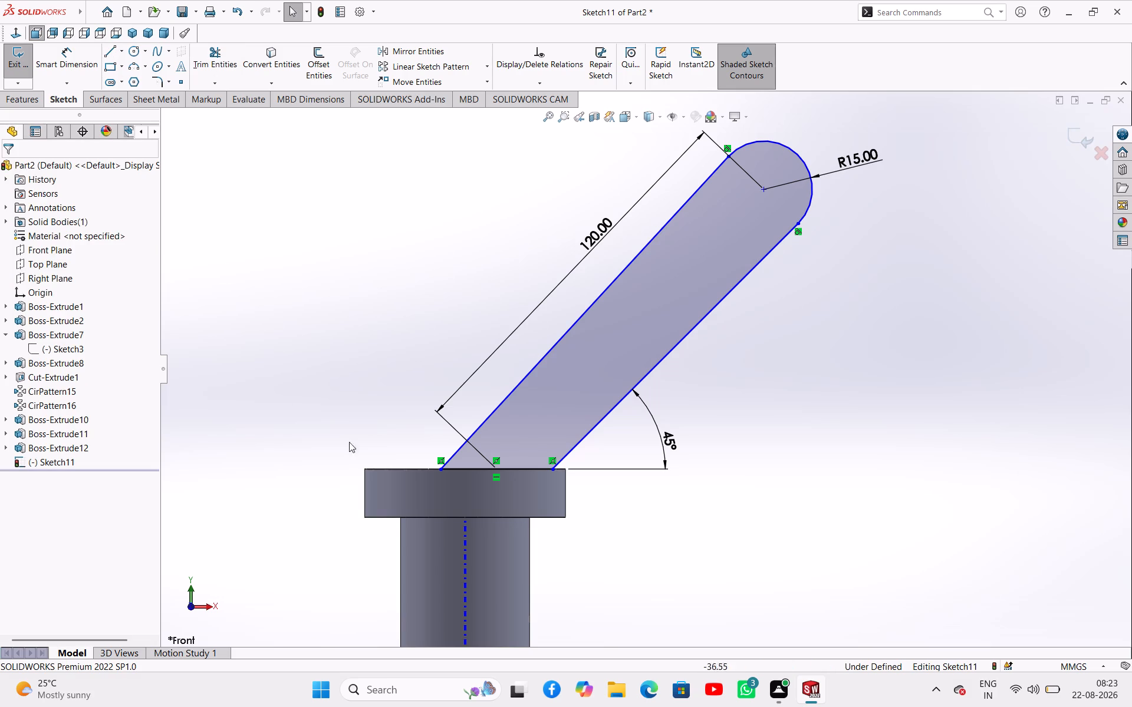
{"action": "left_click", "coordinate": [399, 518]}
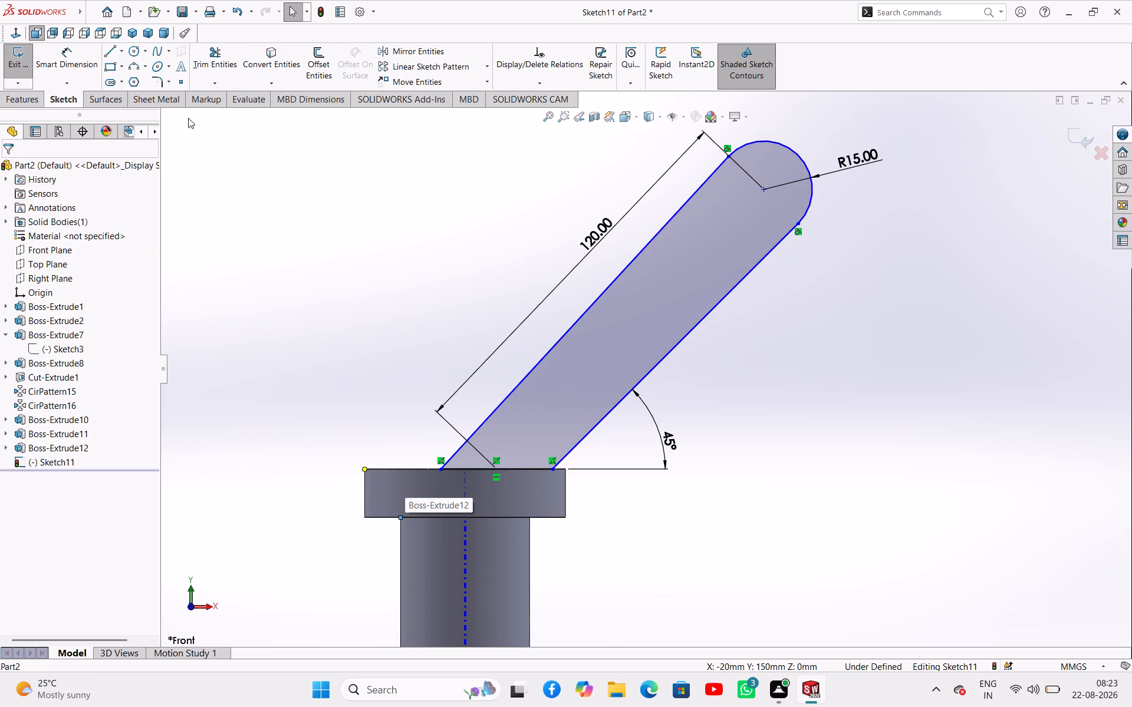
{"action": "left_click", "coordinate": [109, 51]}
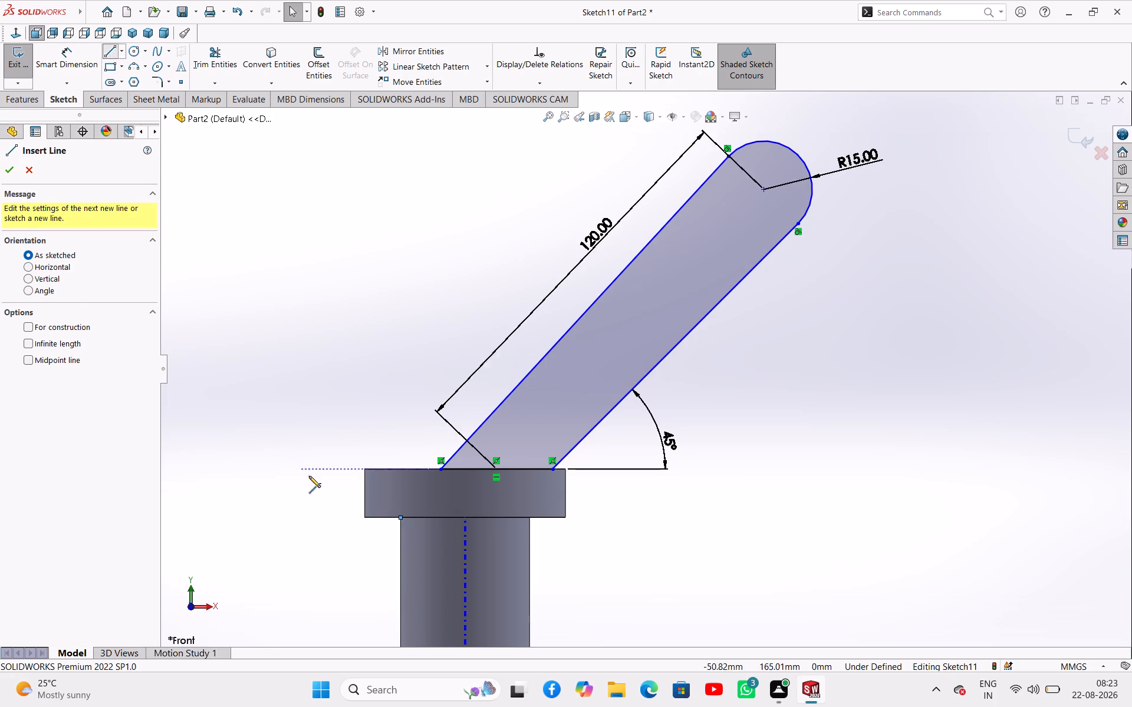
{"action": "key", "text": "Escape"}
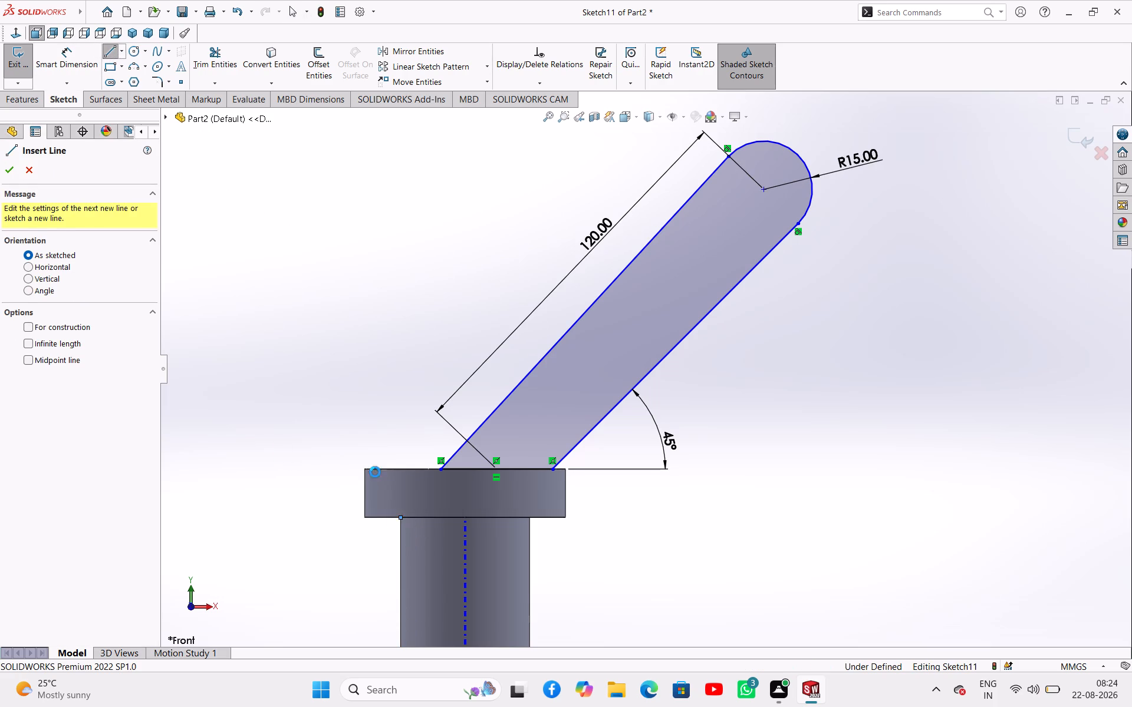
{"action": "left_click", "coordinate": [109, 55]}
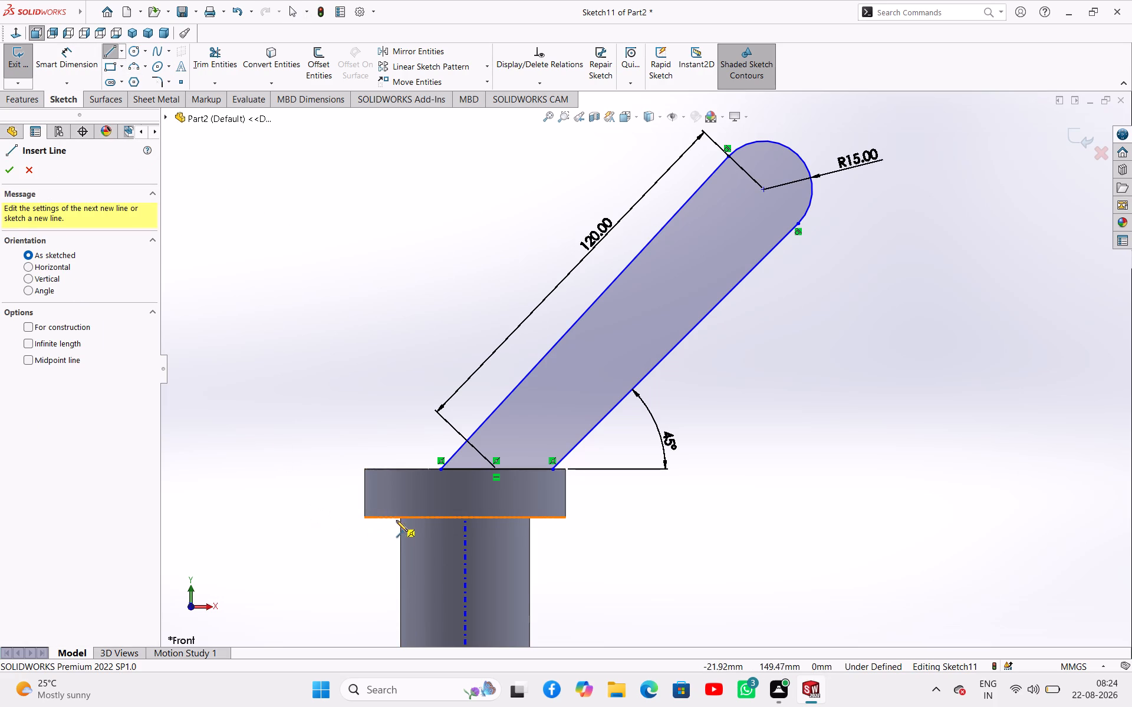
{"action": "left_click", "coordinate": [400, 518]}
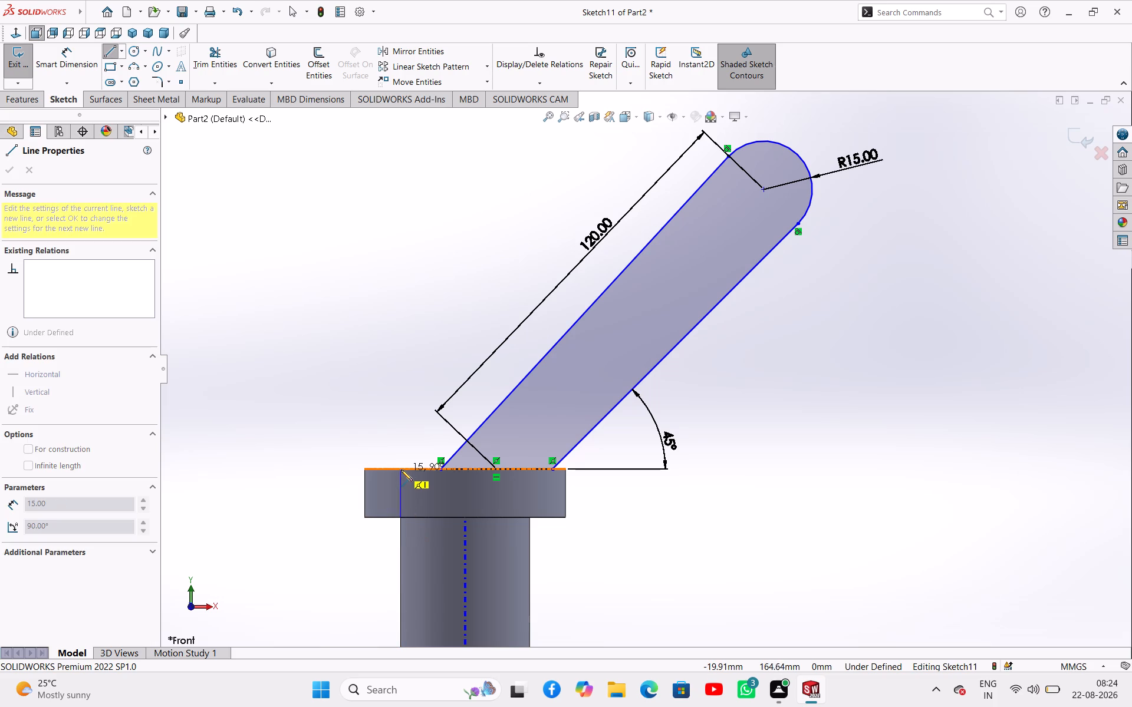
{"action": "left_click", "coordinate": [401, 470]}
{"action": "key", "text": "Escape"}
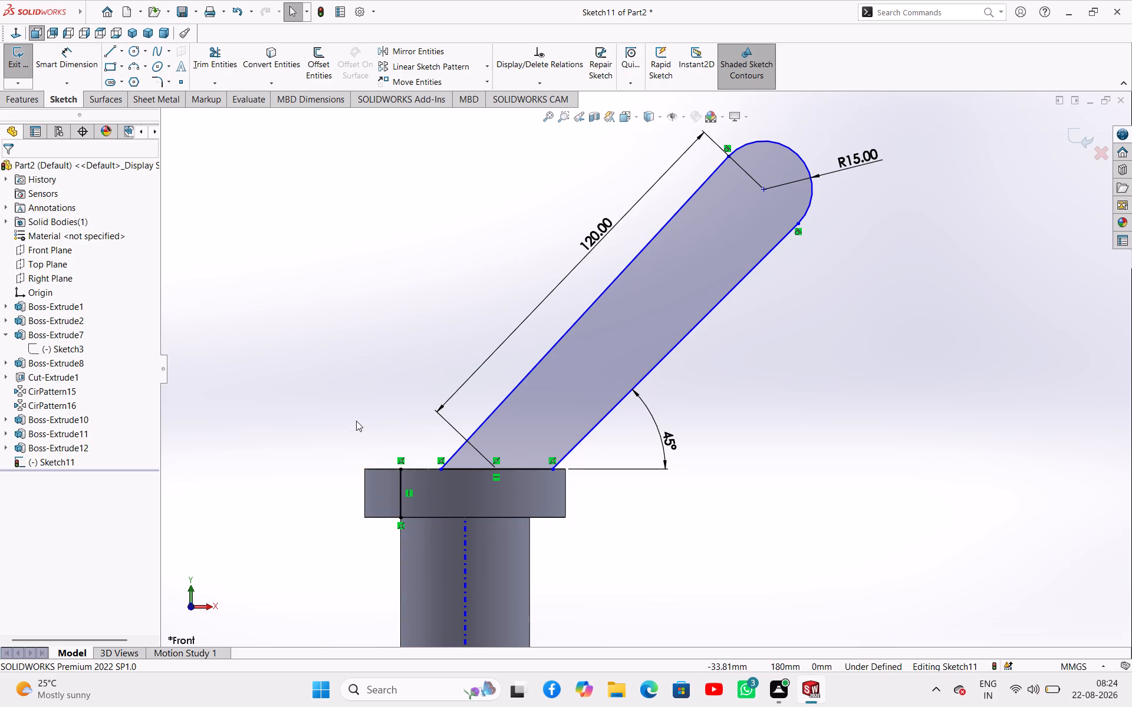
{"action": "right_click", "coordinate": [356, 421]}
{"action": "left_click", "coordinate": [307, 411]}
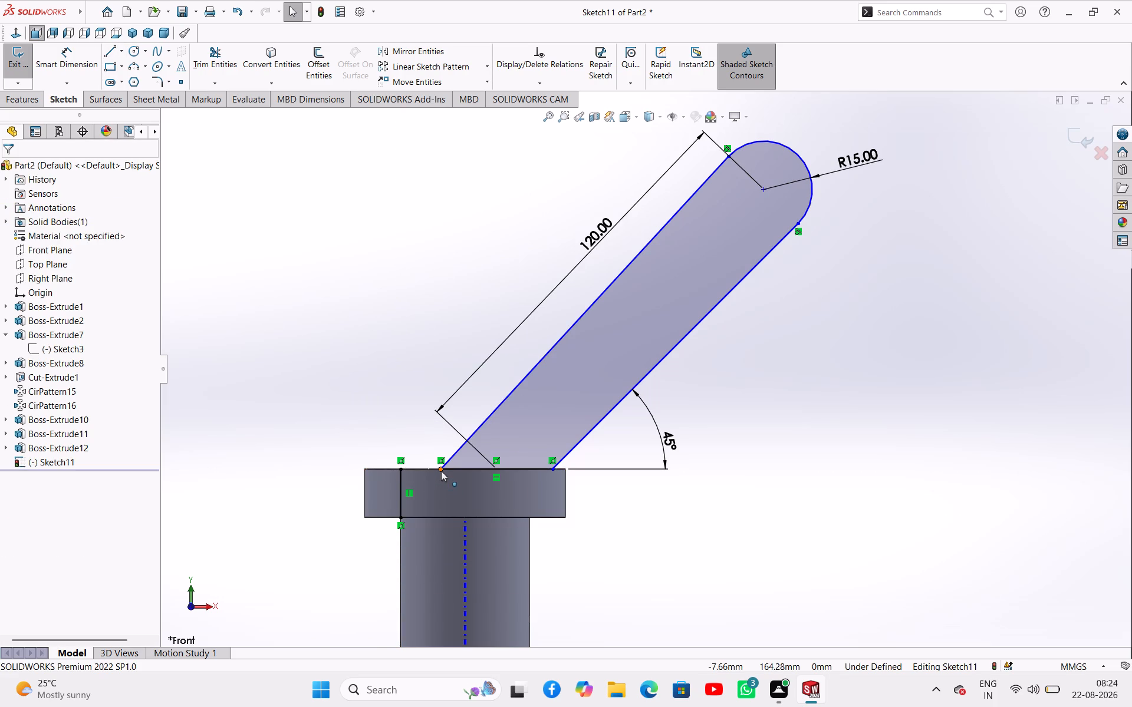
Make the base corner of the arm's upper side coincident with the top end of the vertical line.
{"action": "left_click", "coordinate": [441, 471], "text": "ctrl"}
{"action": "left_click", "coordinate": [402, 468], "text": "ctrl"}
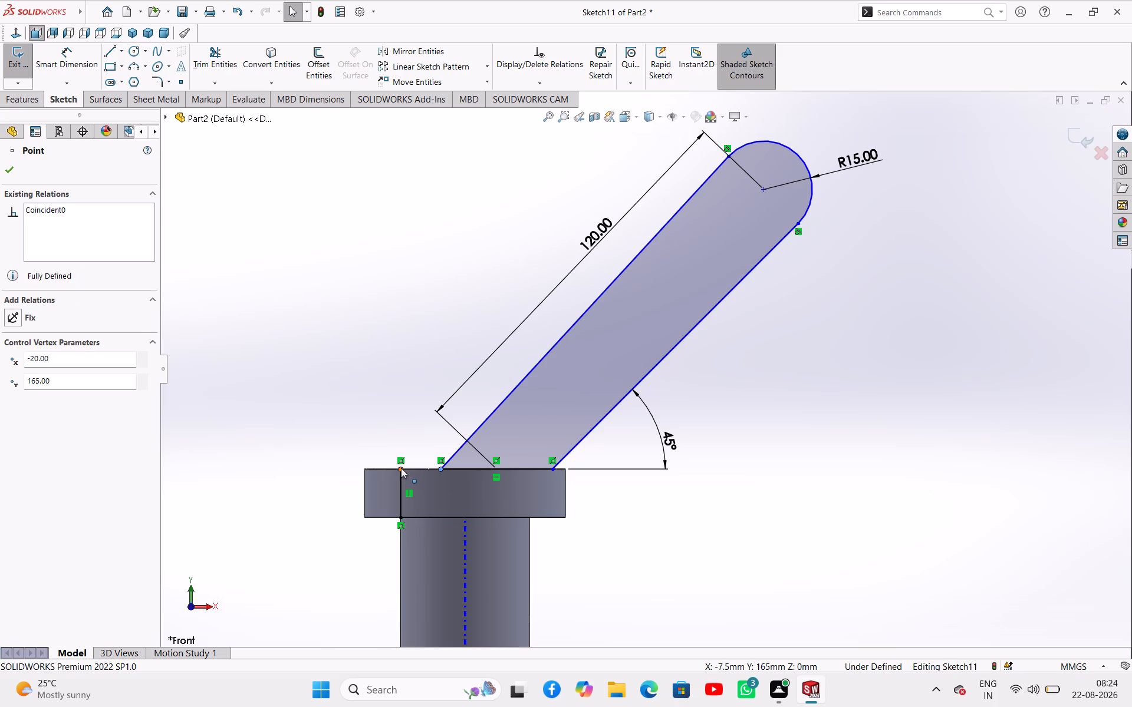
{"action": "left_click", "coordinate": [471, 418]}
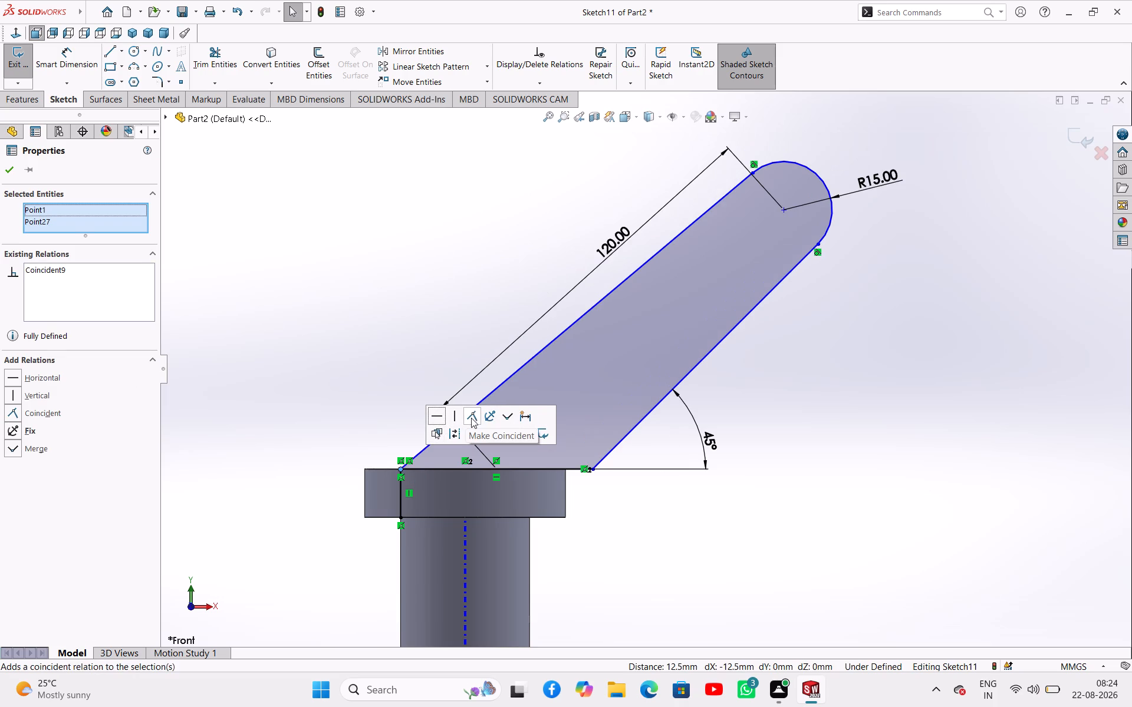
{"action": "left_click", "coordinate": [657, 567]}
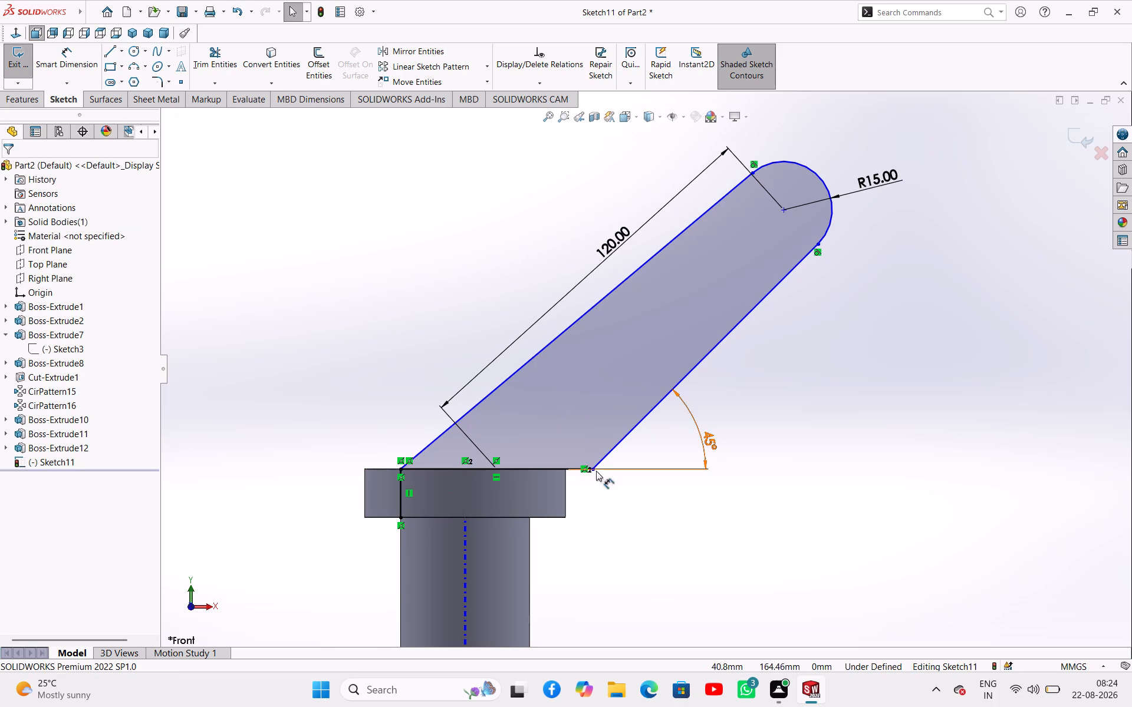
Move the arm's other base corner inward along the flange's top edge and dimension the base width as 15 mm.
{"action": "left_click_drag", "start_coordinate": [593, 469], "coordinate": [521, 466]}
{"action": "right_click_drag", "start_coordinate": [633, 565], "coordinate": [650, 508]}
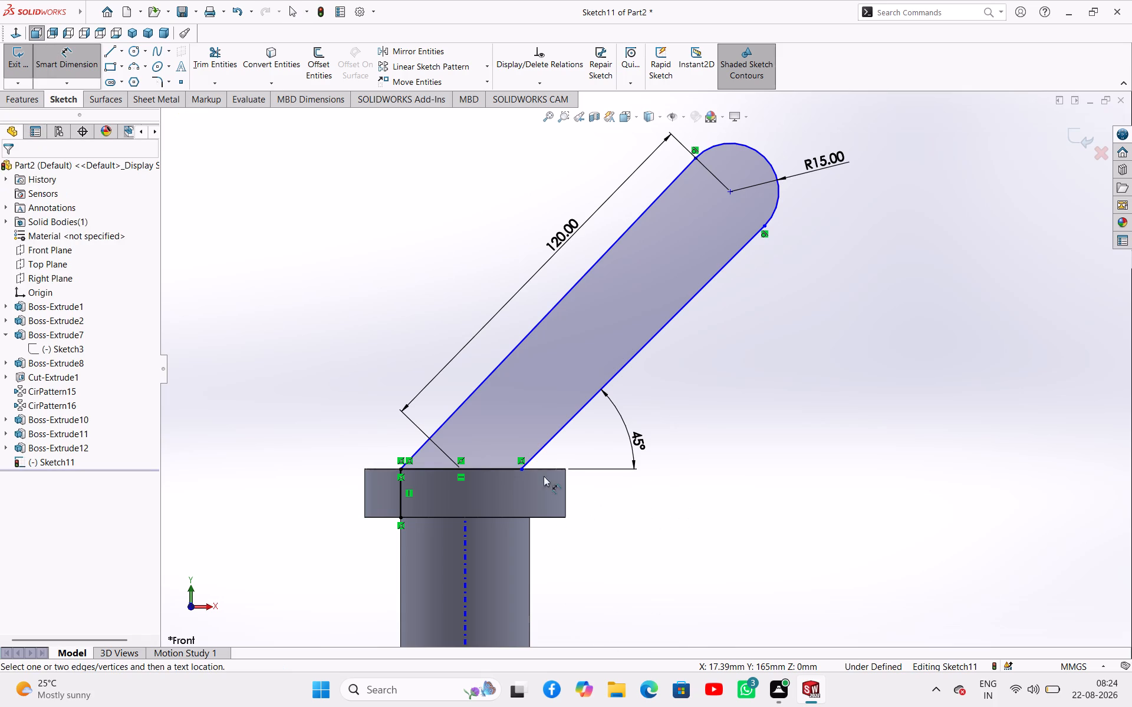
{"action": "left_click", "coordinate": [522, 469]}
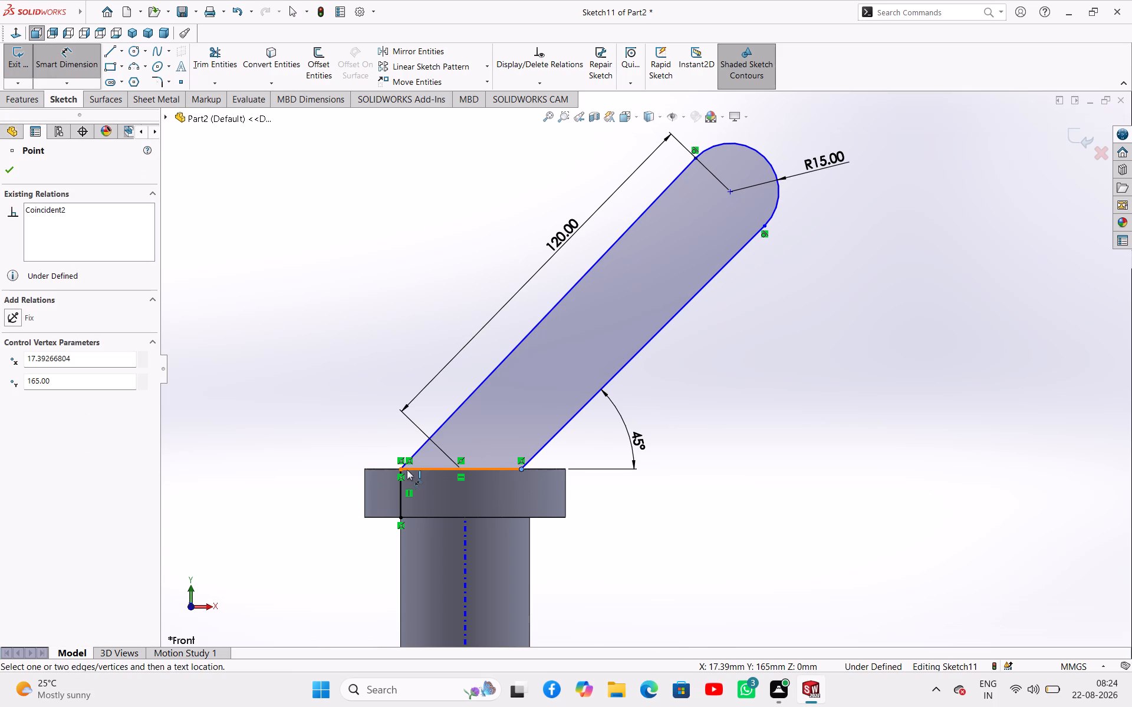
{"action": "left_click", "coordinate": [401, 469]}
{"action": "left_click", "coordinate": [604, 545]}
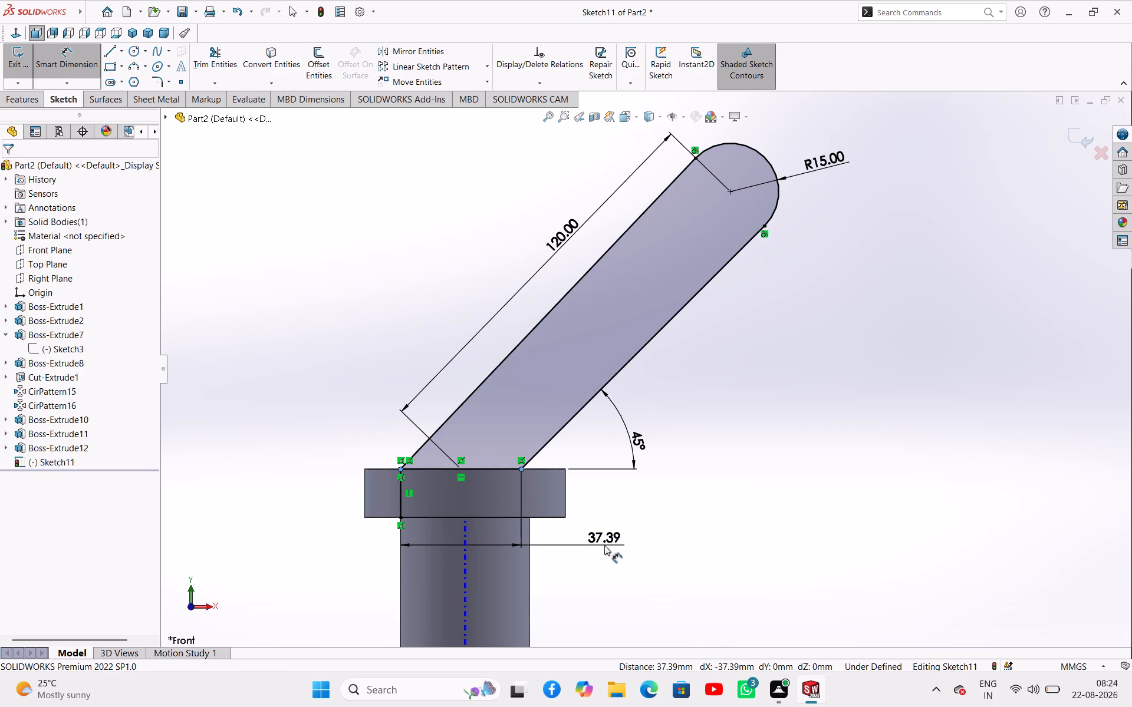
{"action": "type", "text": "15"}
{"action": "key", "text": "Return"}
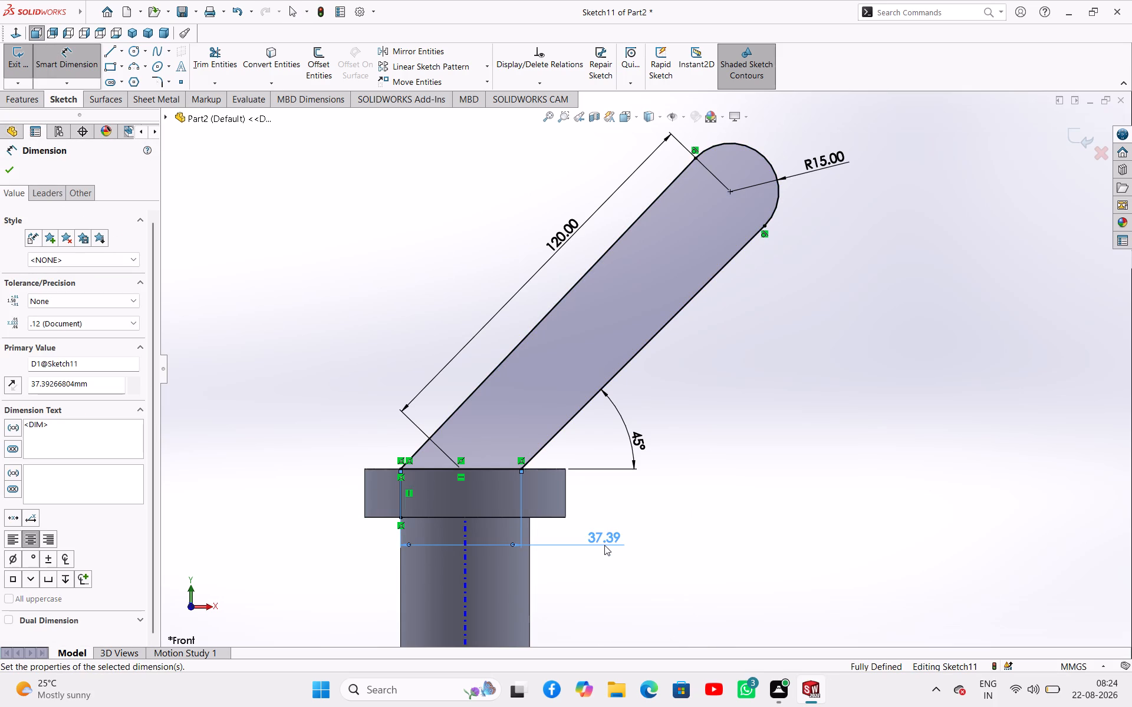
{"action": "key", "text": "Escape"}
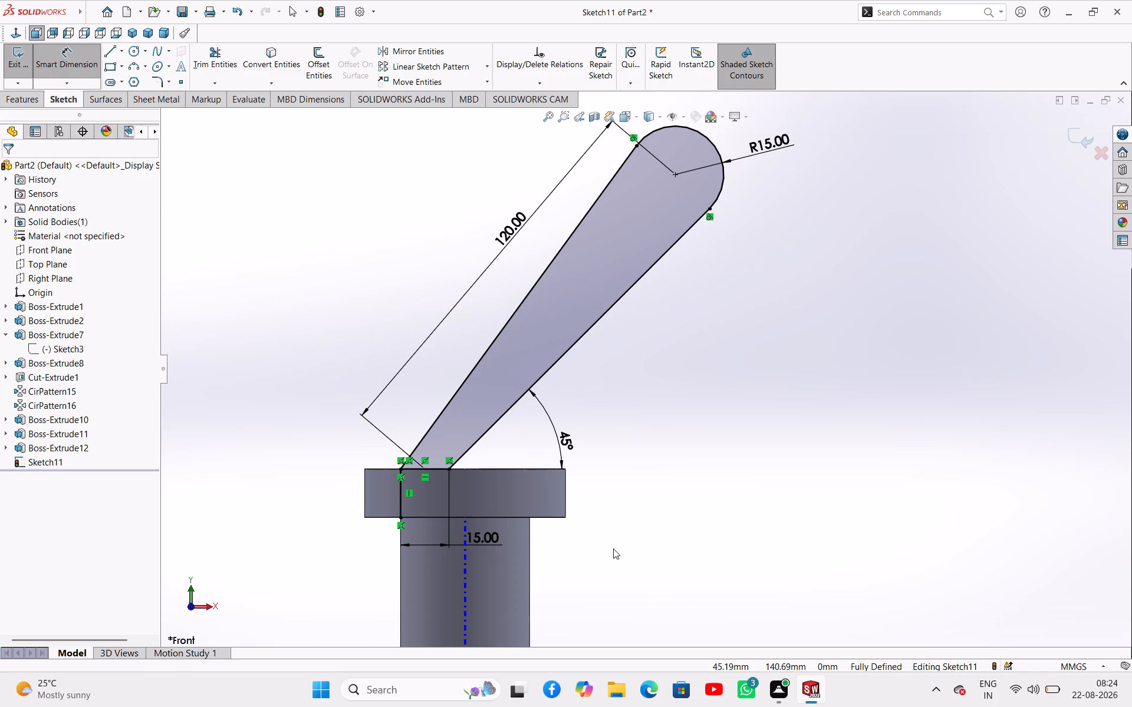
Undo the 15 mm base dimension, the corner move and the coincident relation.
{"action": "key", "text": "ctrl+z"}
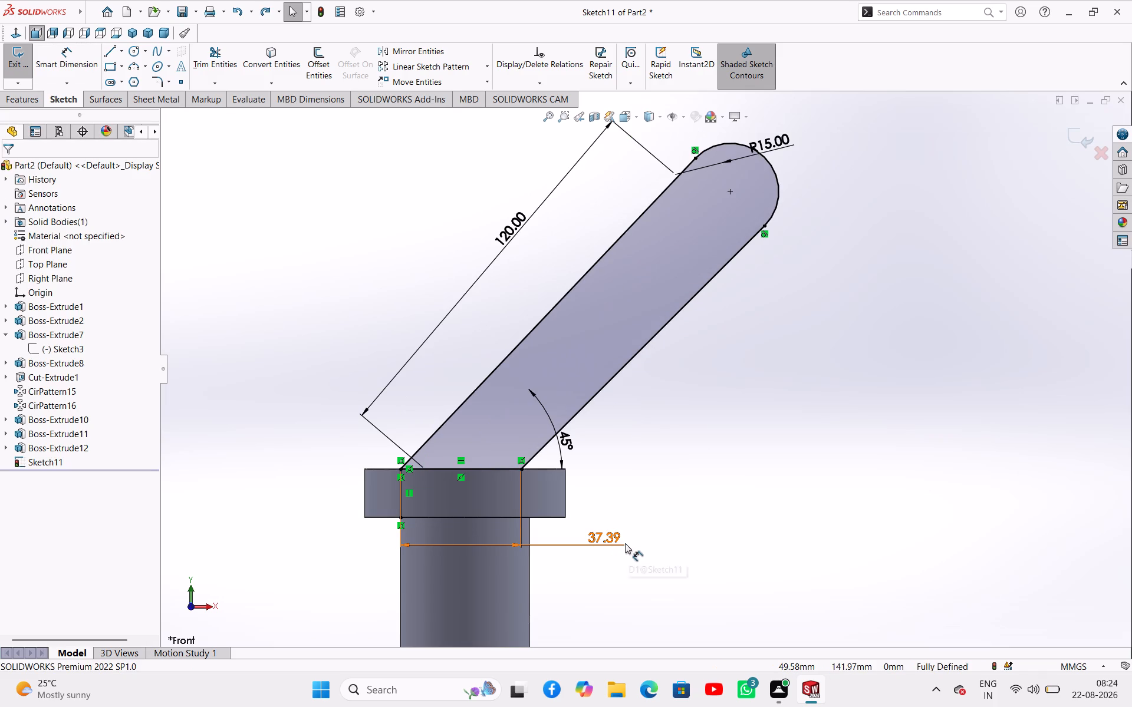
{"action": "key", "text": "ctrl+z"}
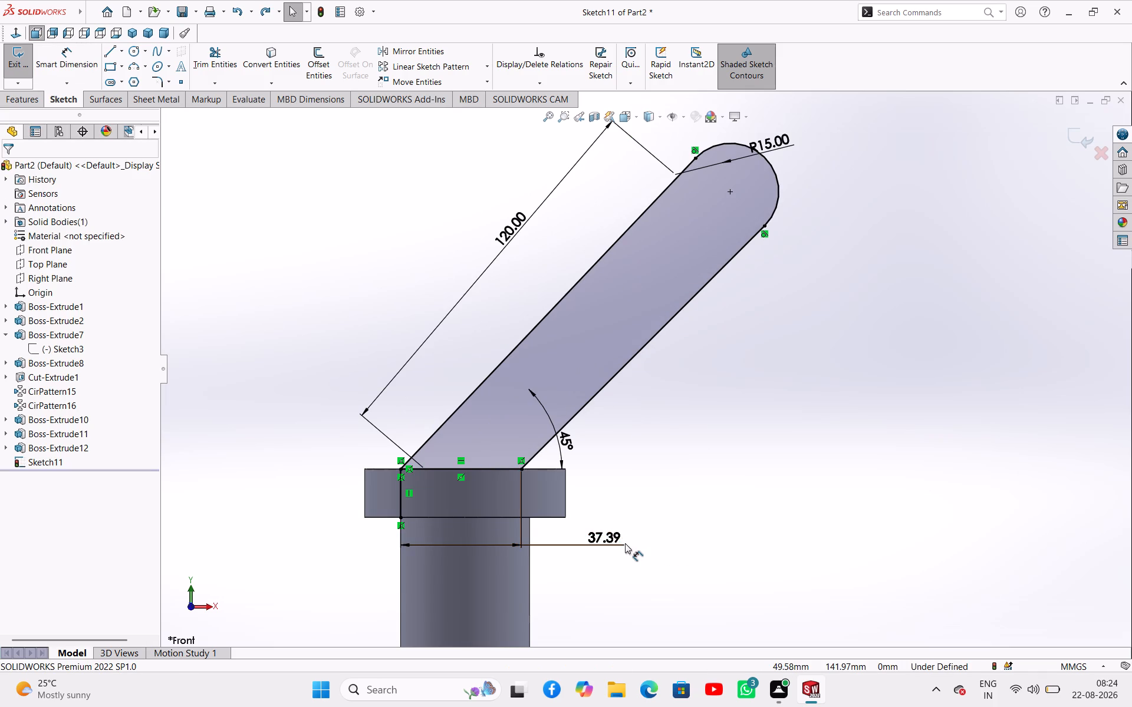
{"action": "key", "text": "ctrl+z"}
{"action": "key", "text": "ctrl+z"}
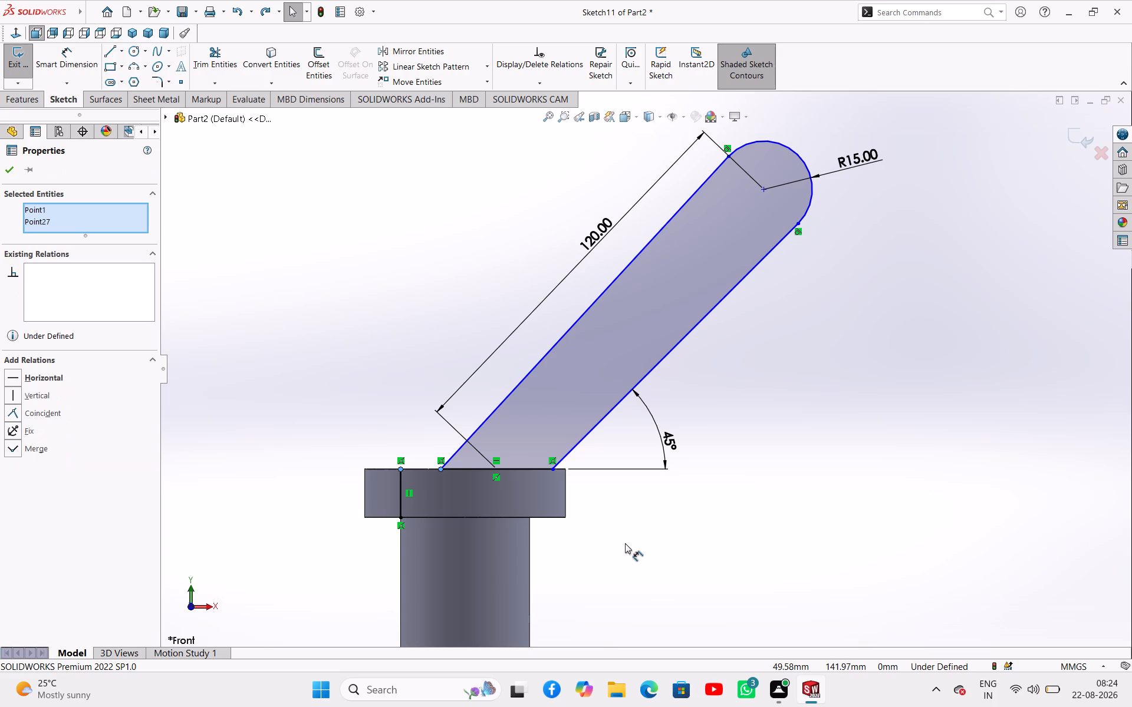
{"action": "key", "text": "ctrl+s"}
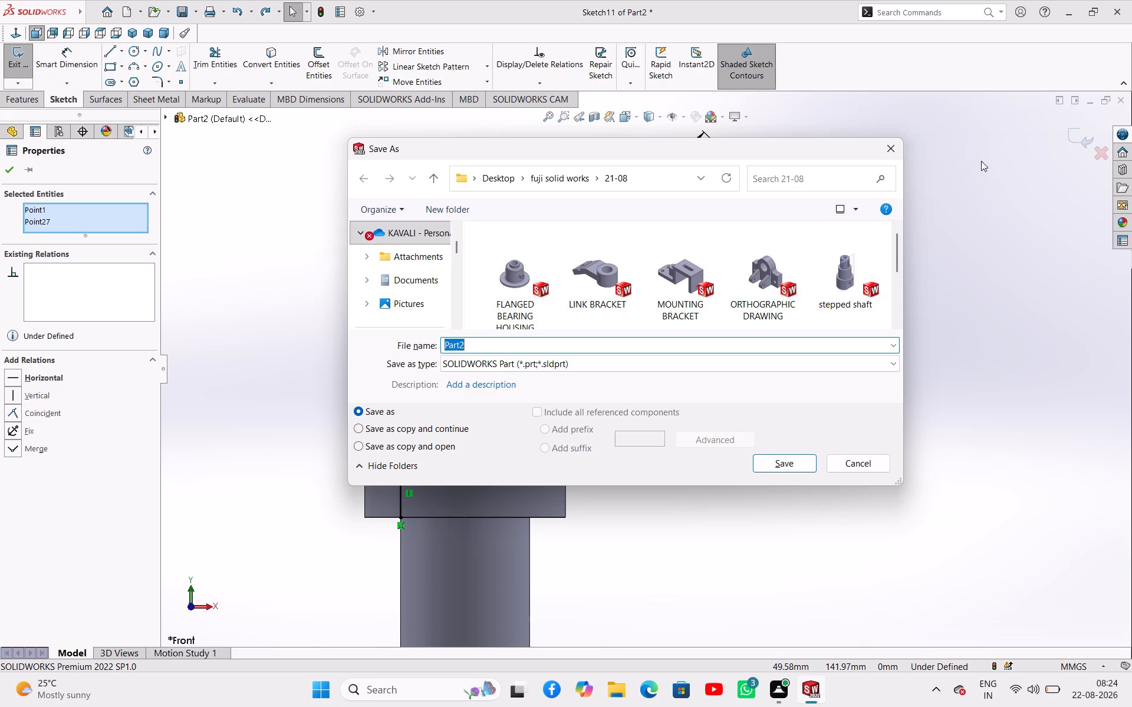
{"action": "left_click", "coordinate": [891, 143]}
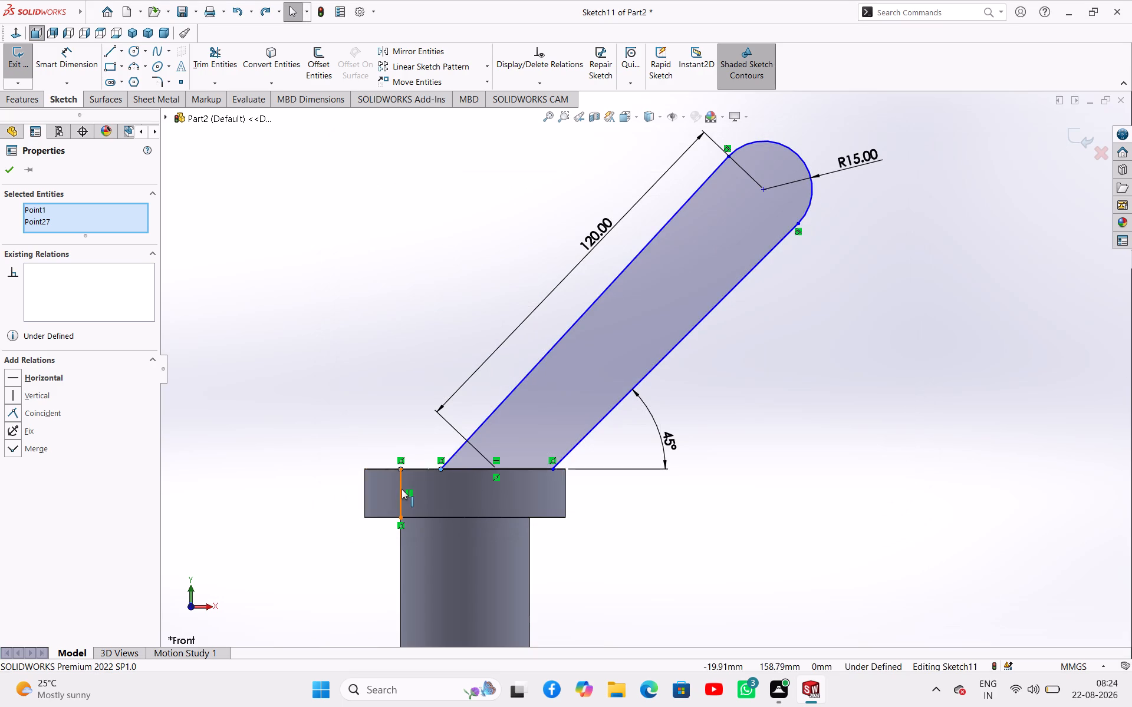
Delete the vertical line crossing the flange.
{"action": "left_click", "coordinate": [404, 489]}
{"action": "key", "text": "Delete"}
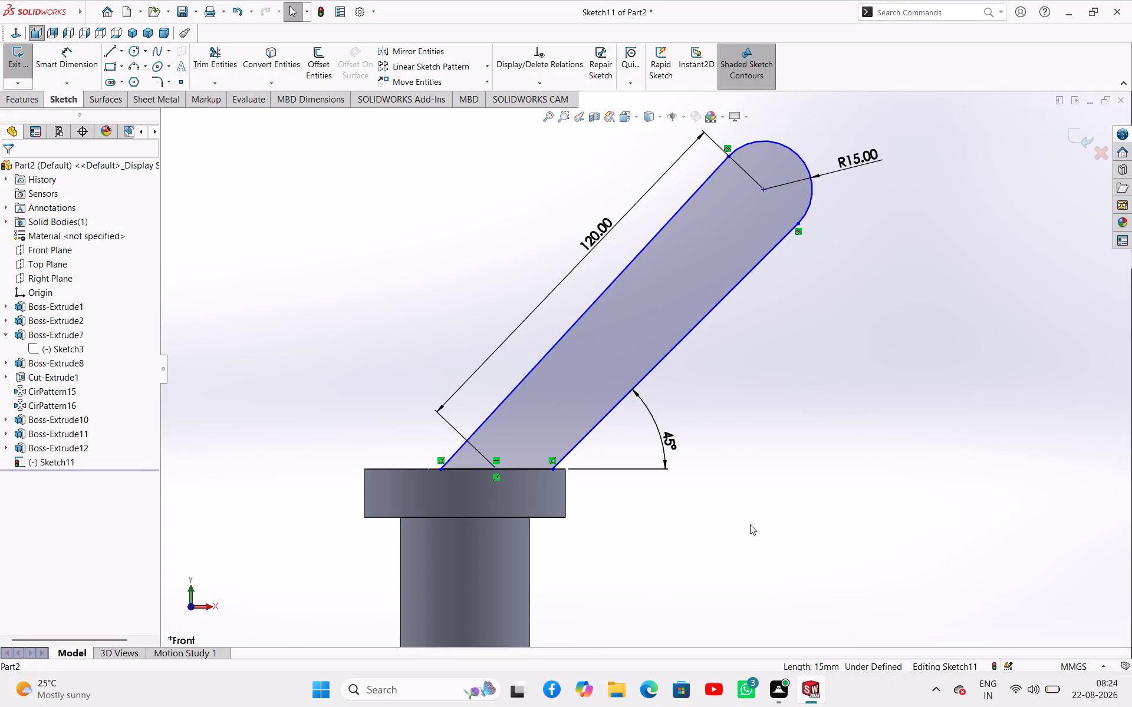
Dimension the arm's base line on the flange's top edge as 15 mm.
{"action": "right_click_drag", "start_coordinate": [755, 524], "coordinate": [774, 440]}
{"action": "left_click", "coordinate": [526, 468]}
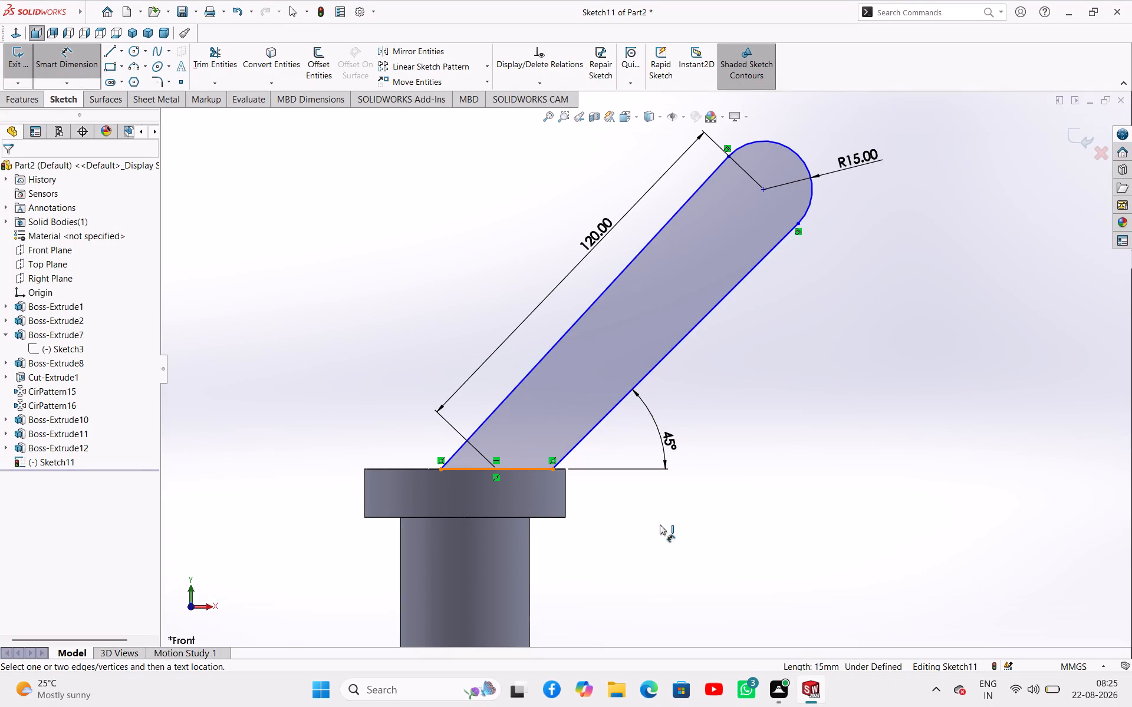
{"action": "left_click", "coordinate": [664, 526]}
{"action": "key", "text": "1"}
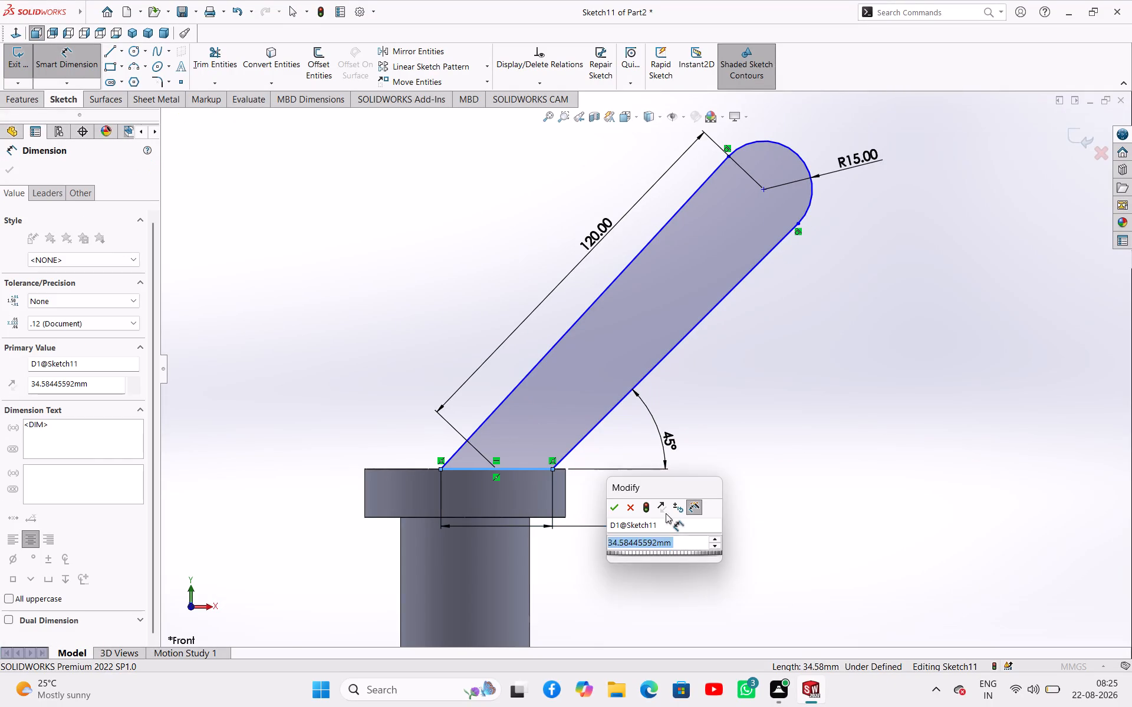
{"action": "key", "text": "5"}
{"action": "key", "text": "Return"}
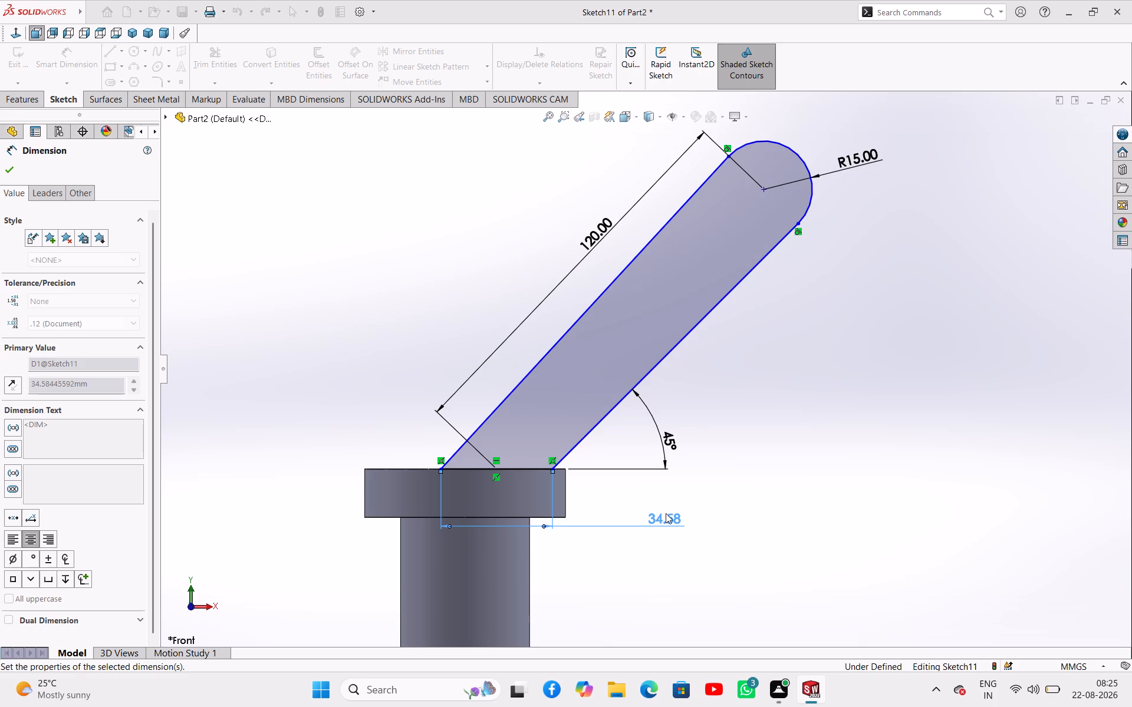
Set the arm's base width dimension to 30 mm.
{"action": "double_click", "coordinate": [579, 521]}
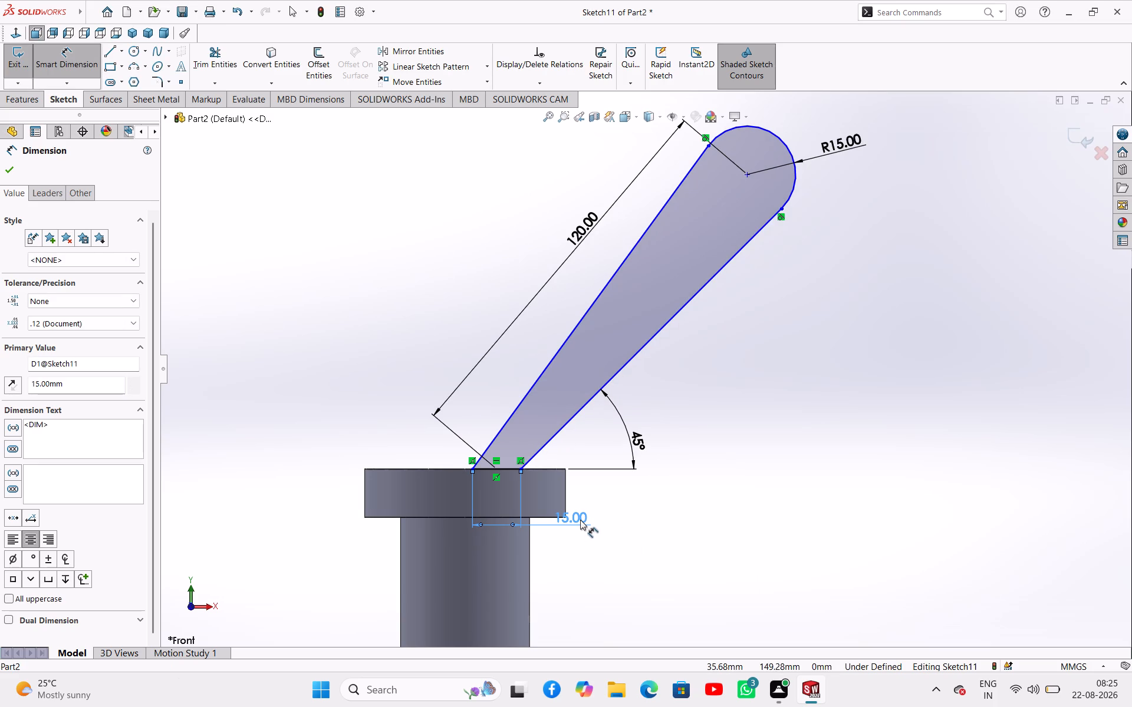
{"action": "right_click", "coordinate": [705, 540]}
{"action": "left_click", "coordinate": [729, 579]}
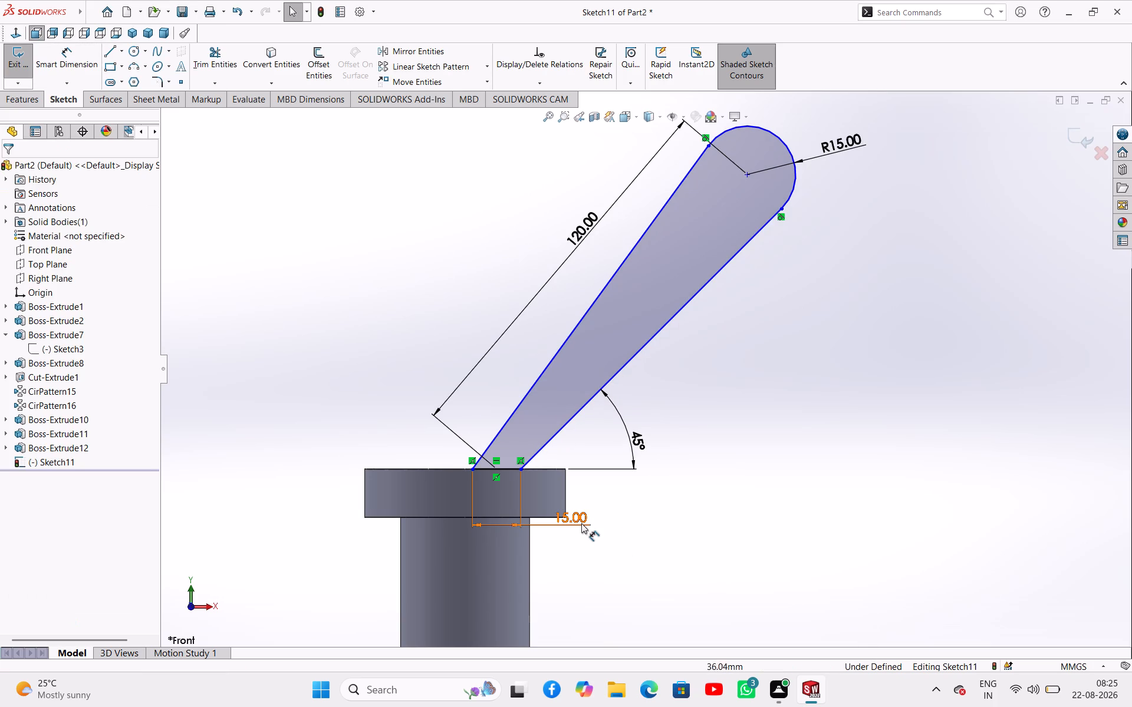
{"action": "double_click", "coordinate": [580, 522]}
{"action": "type", "text": "30"}
{"action": "key", "text": "Return"}
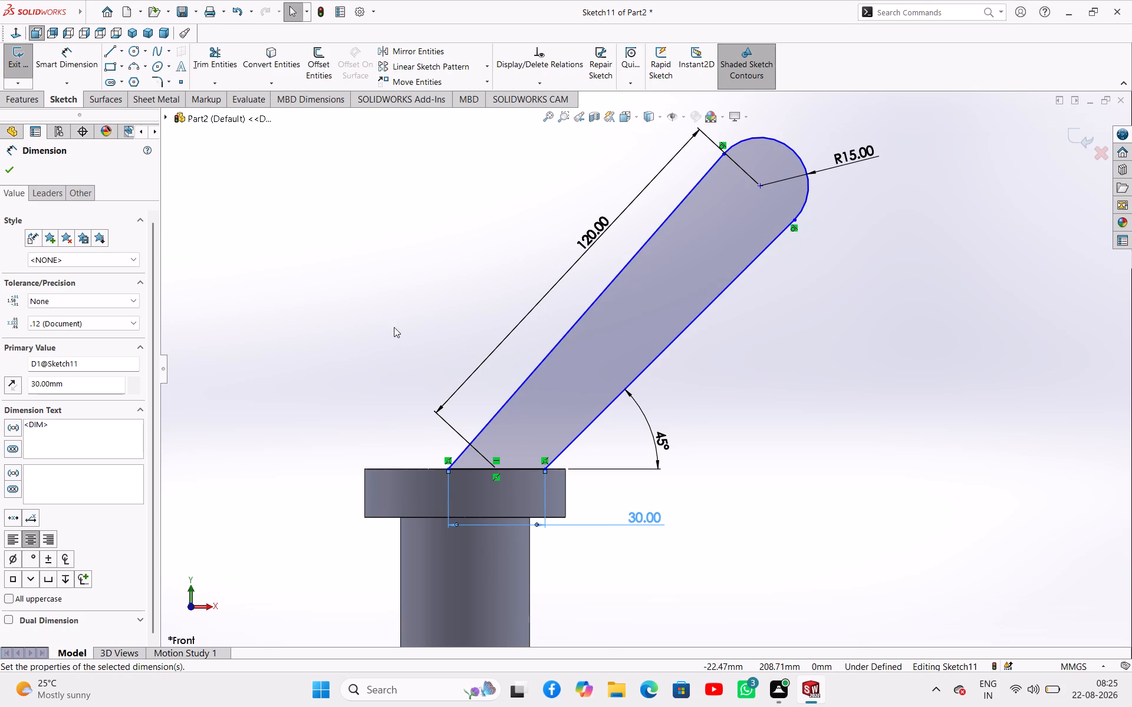
Sketch a circle about 21.2 mm in diameter, centred on the centre of the arm's rounded end.
{"action": "right_click_drag", "start_coordinate": [802, 421], "coordinate": [828, 343]}
{"action": "right_click_drag", "start_coordinate": [787, 384], "coordinate": [845, 384]}
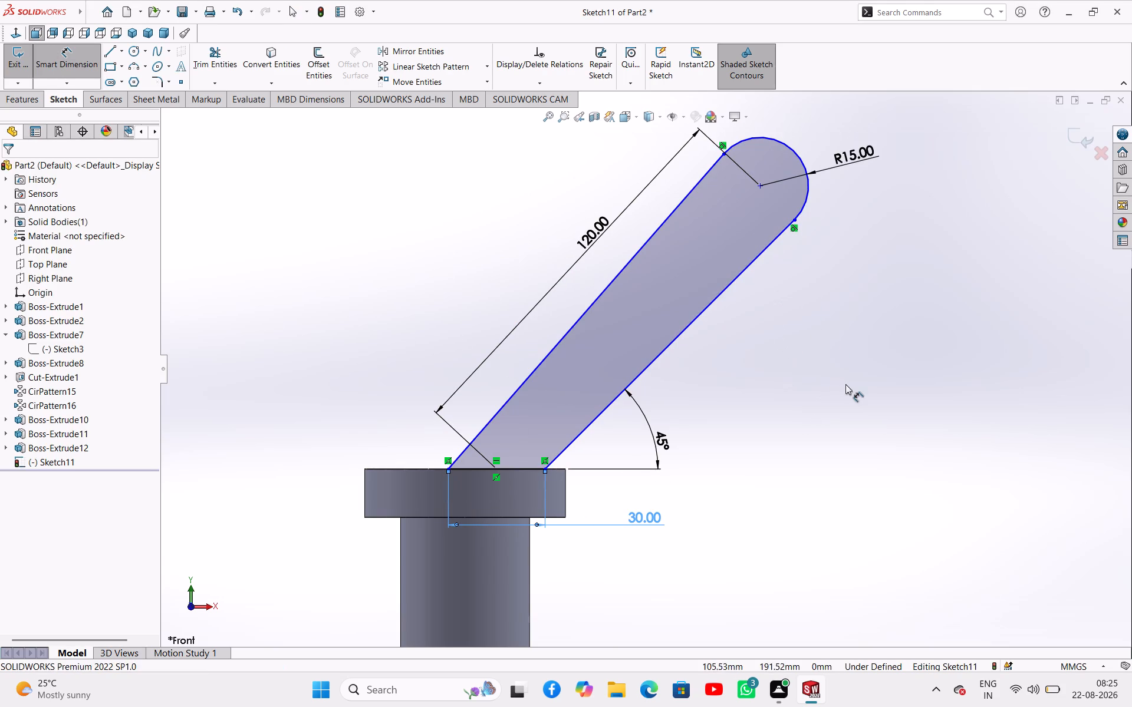
{"action": "right_click_drag", "start_coordinate": [845, 384], "coordinate": [867, 392]}
{"action": "left_click_drag", "start_coordinate": [758, 187], "coordinate": [758, 193]}
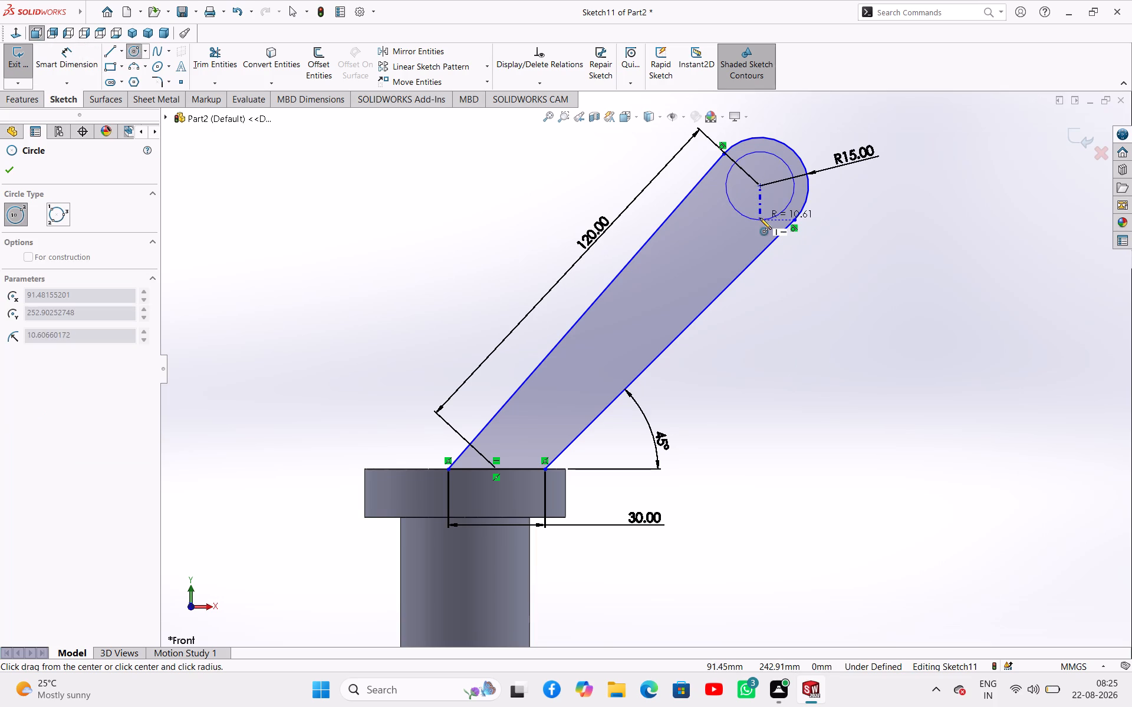
{"action": "left_click", "coordinate": [760, 218]}
{"action": "right_click", "coordinate": [776, 321]}
{"action": "left_click", "coordinate": [807, 333]}
Dimension the circle at the arm's rounded end with a diameter of 15 mm.
{"action": "right_click_drag", "start_coordinate": [788, 367], "coordinate": [812, 282]}
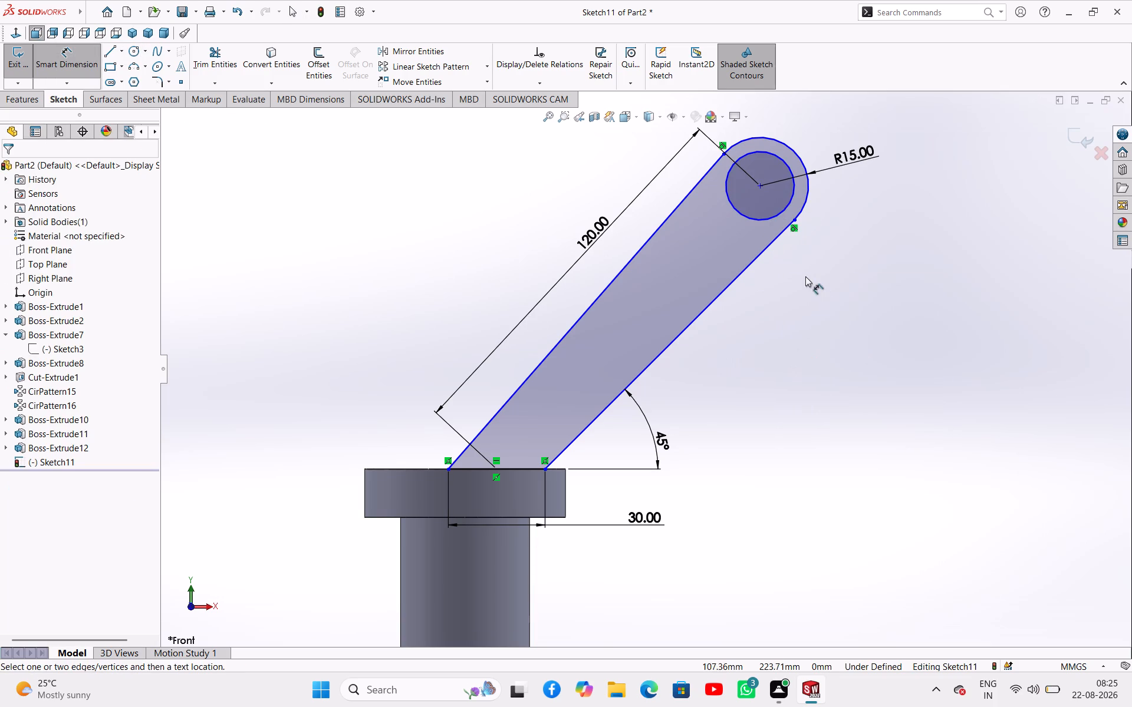
{"action": "left_click", "coordinate": [753, 222]}
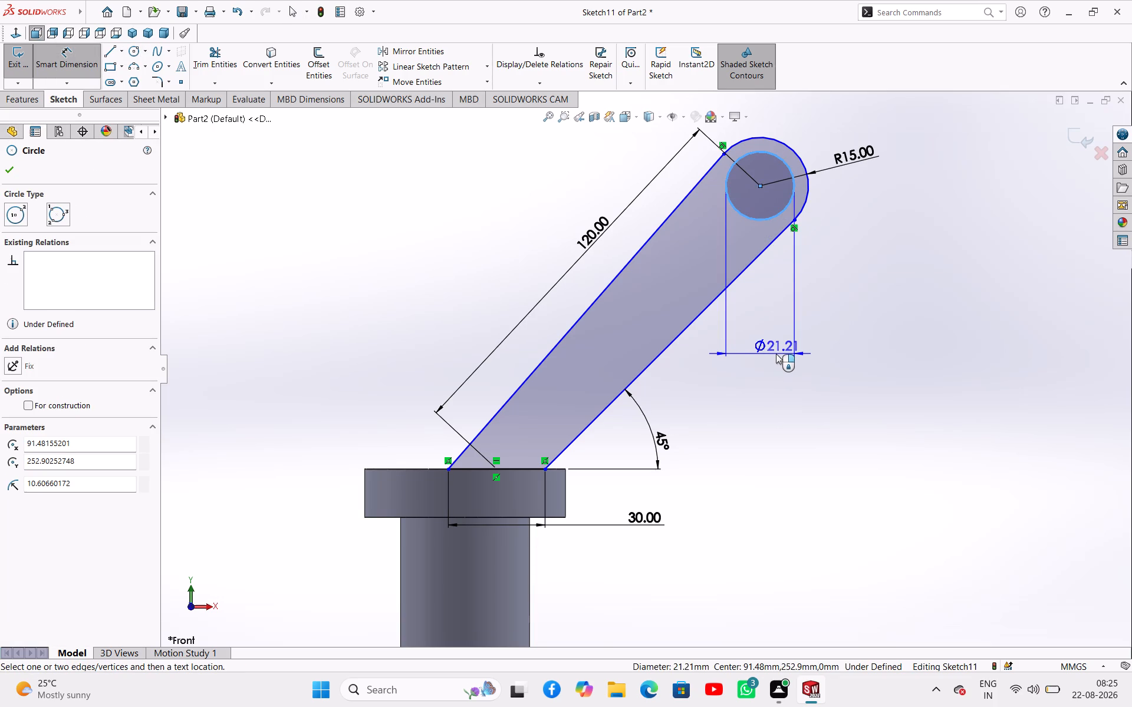
{"action": "left_click", "coordinate": [778, 352]}
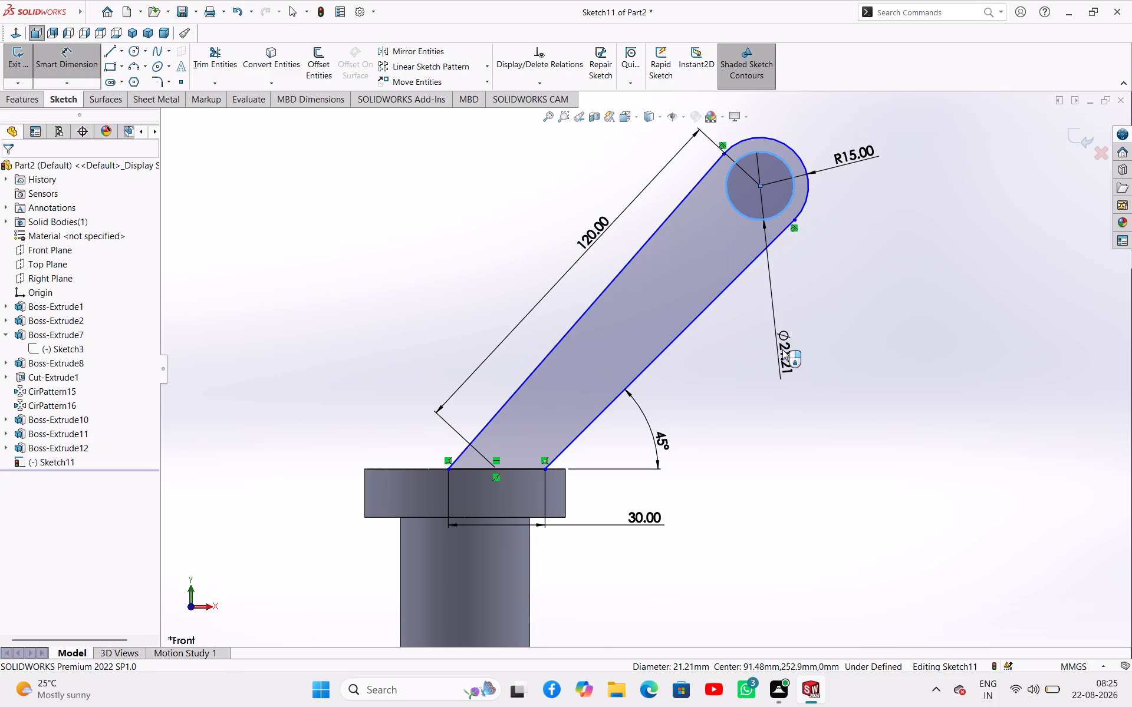
{"action": "type", "text": "15"}
{"action": "key", "text": "Return"}
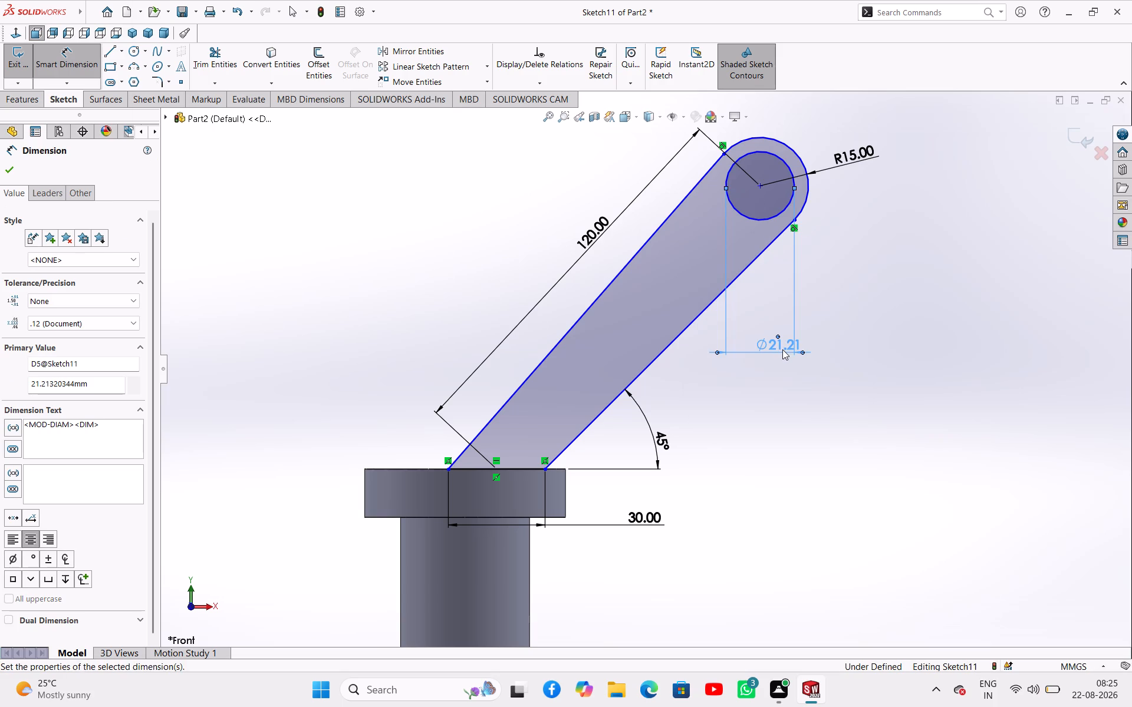
{"action": "left_click", "coordinate": [10, 167]}
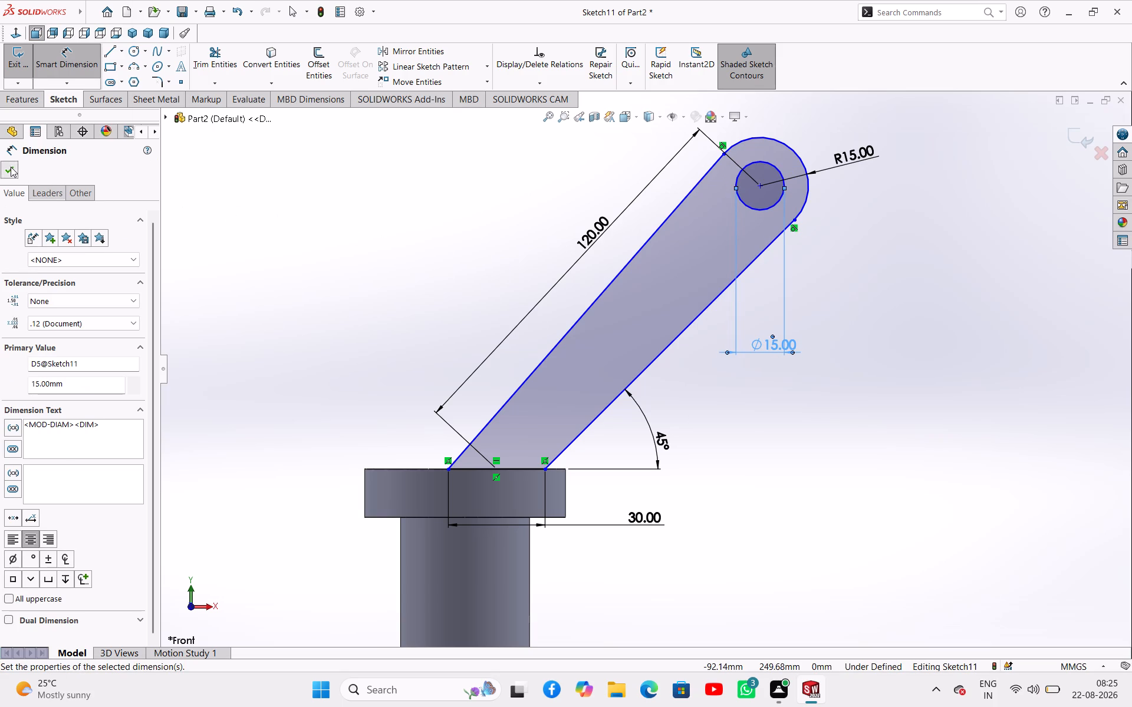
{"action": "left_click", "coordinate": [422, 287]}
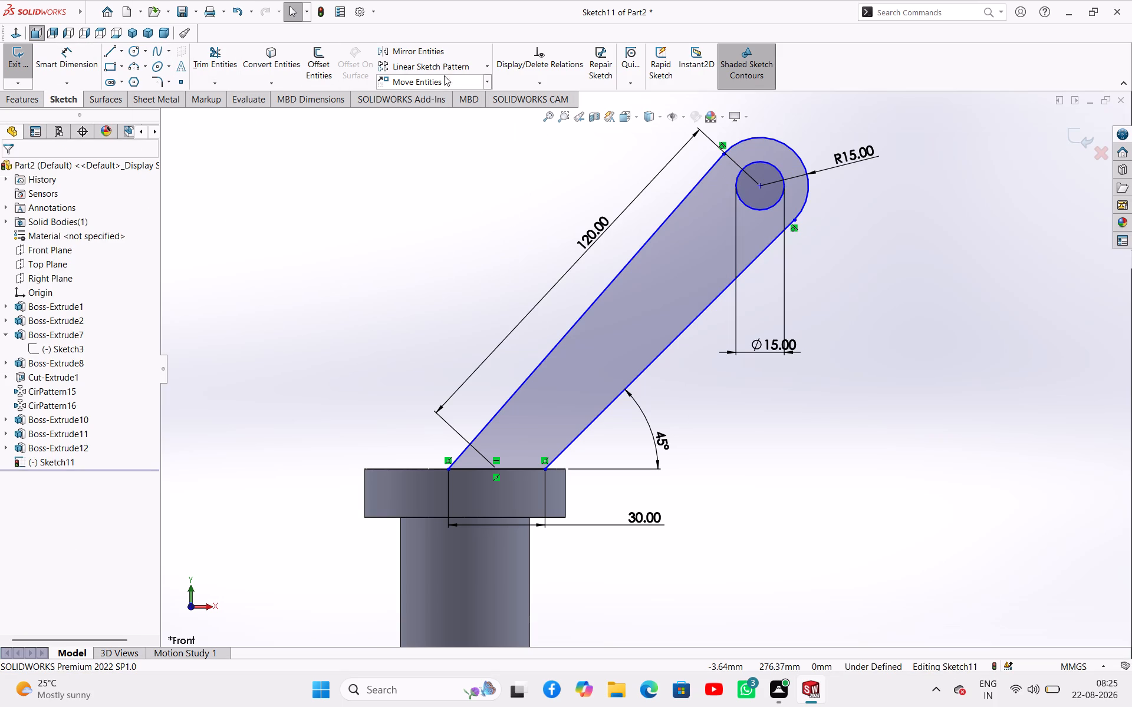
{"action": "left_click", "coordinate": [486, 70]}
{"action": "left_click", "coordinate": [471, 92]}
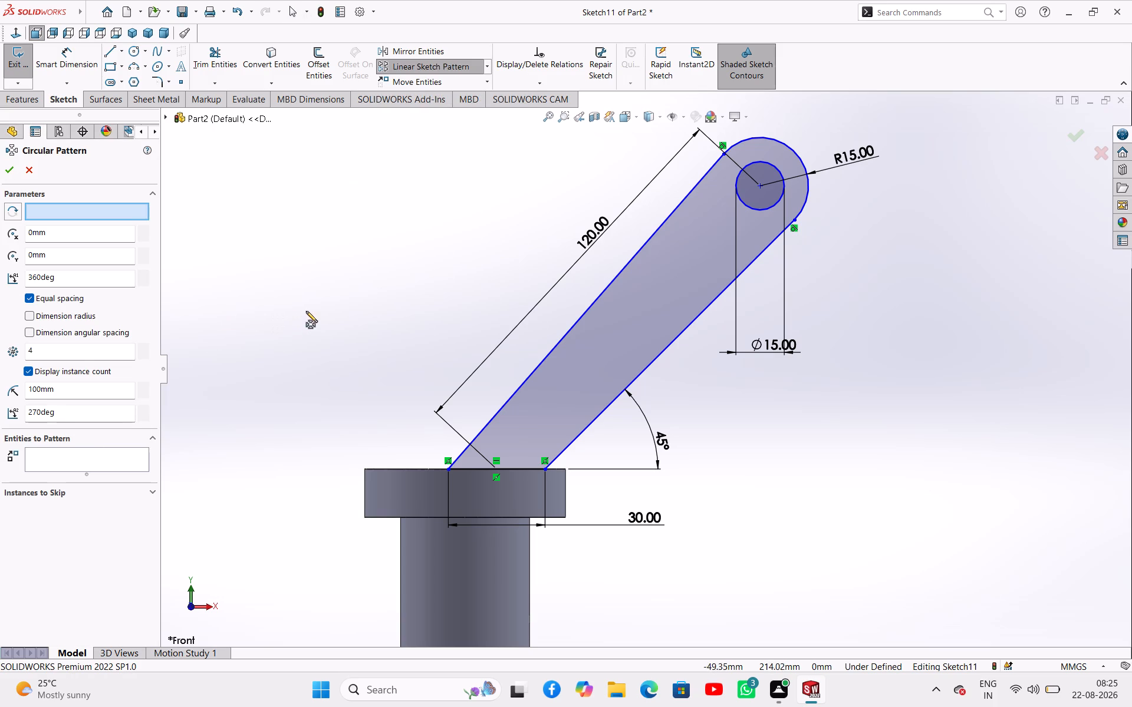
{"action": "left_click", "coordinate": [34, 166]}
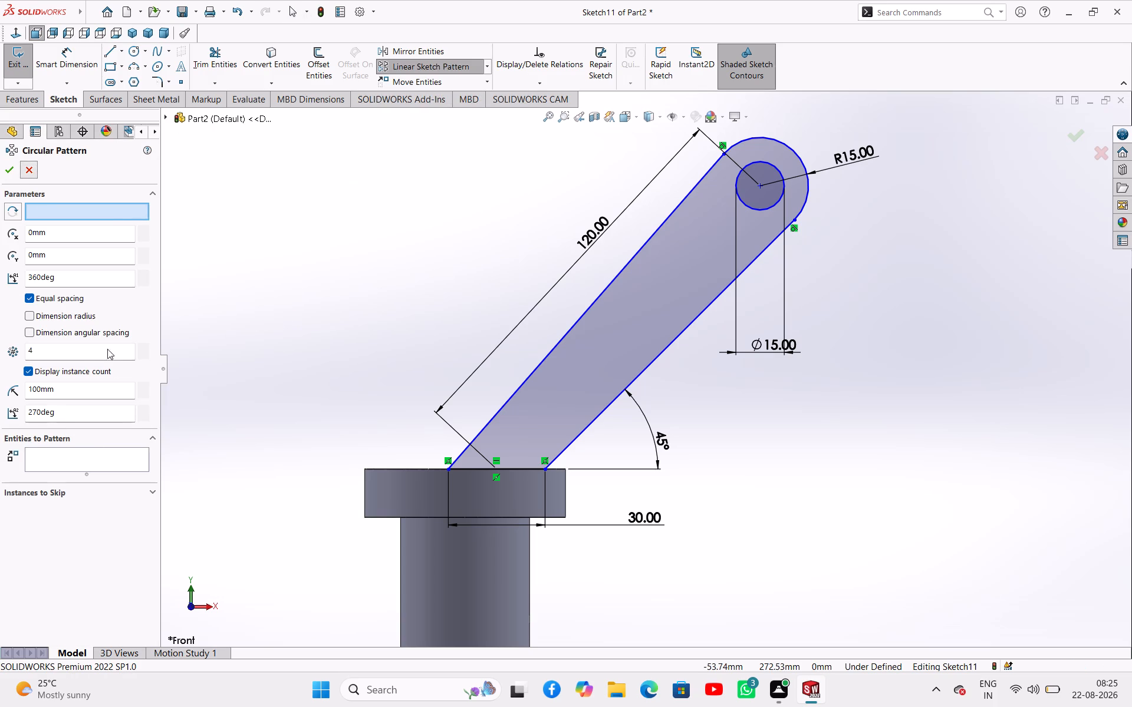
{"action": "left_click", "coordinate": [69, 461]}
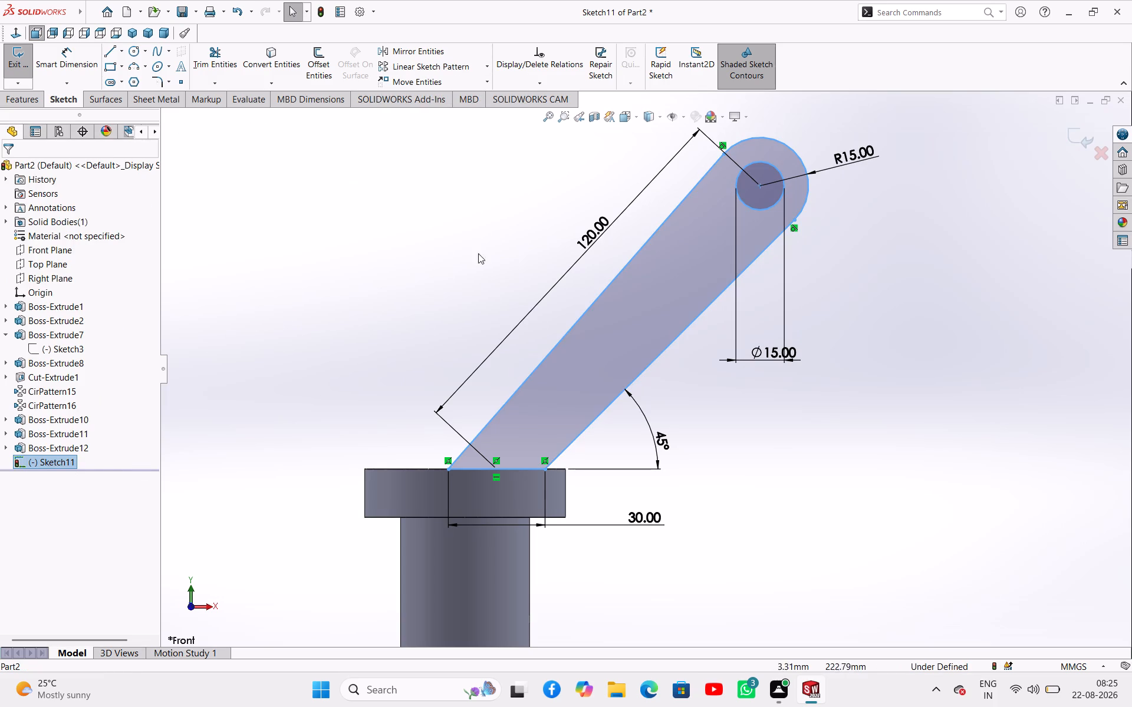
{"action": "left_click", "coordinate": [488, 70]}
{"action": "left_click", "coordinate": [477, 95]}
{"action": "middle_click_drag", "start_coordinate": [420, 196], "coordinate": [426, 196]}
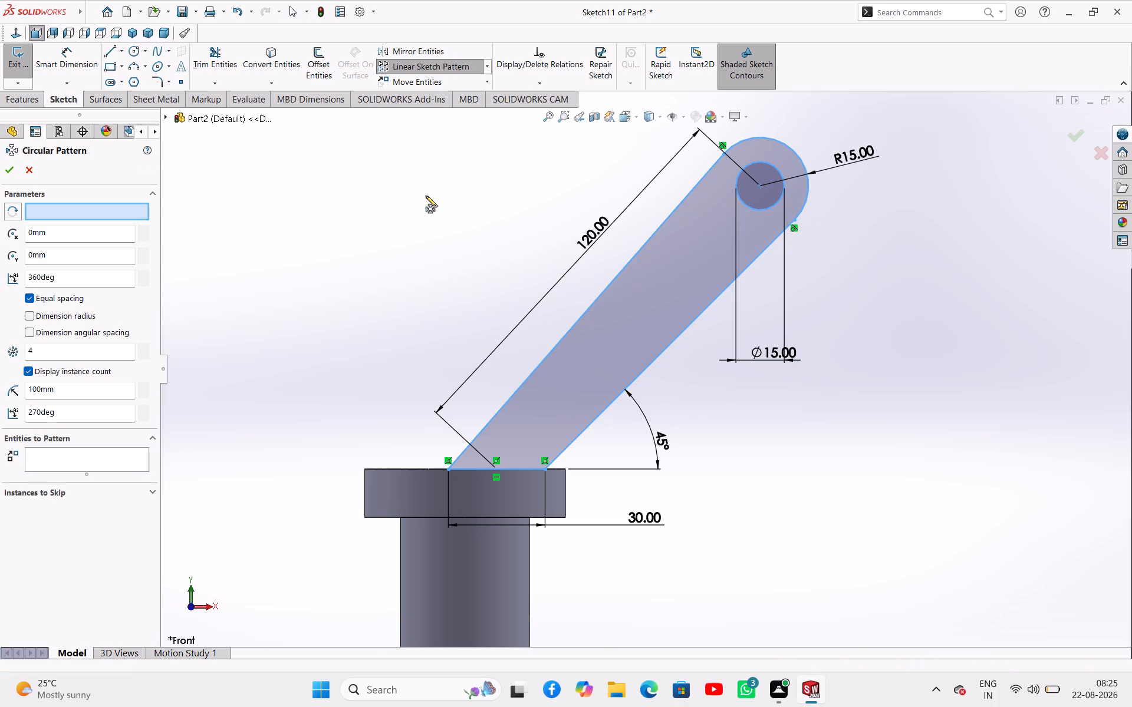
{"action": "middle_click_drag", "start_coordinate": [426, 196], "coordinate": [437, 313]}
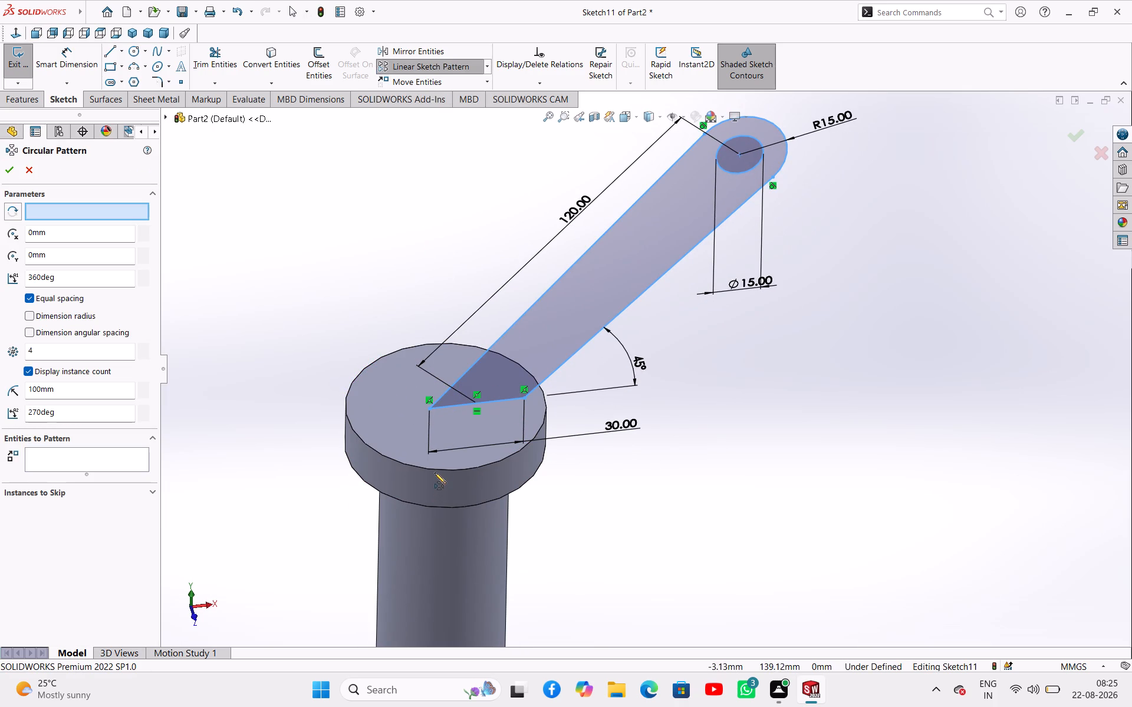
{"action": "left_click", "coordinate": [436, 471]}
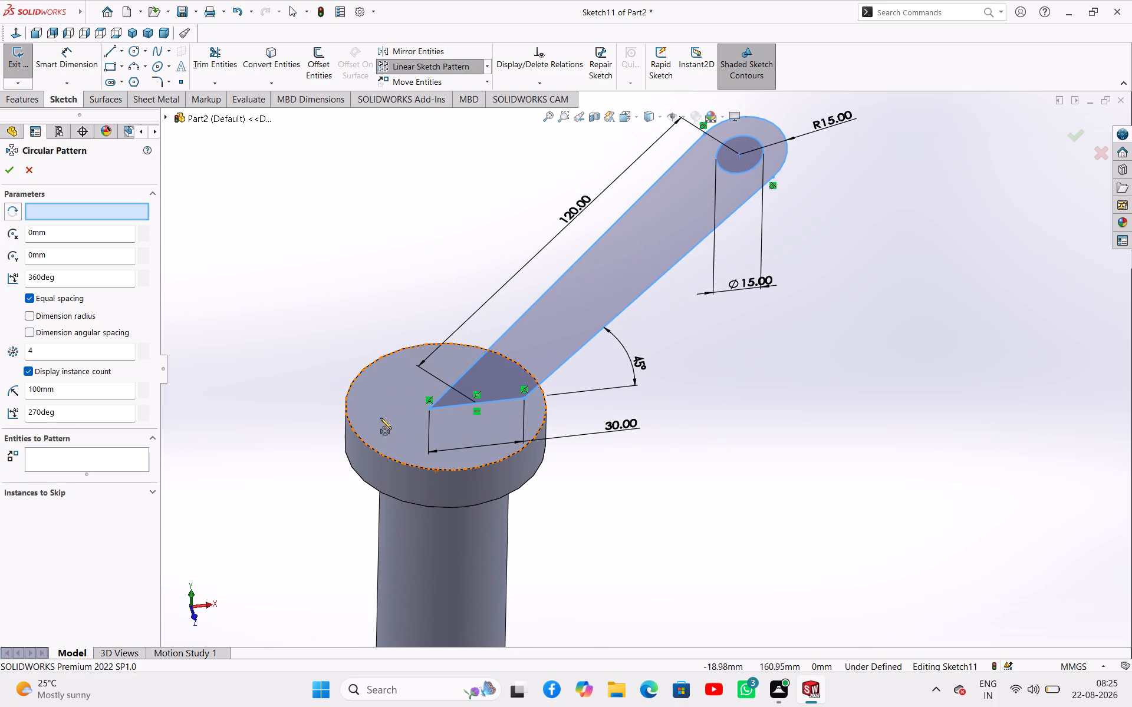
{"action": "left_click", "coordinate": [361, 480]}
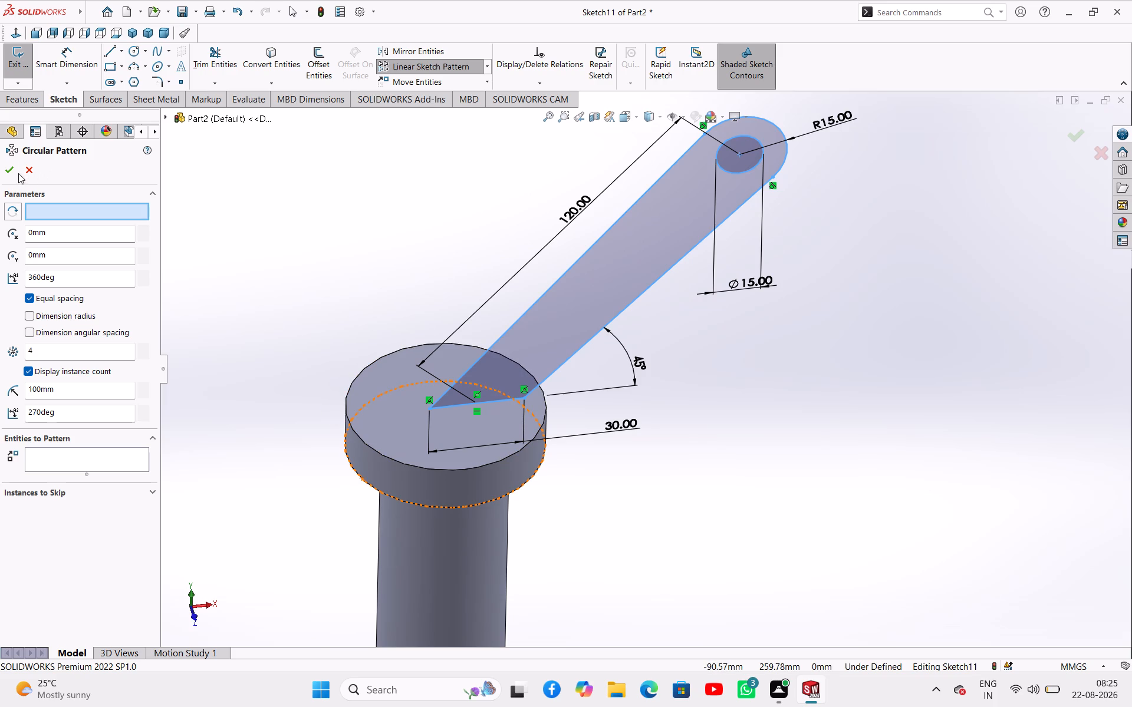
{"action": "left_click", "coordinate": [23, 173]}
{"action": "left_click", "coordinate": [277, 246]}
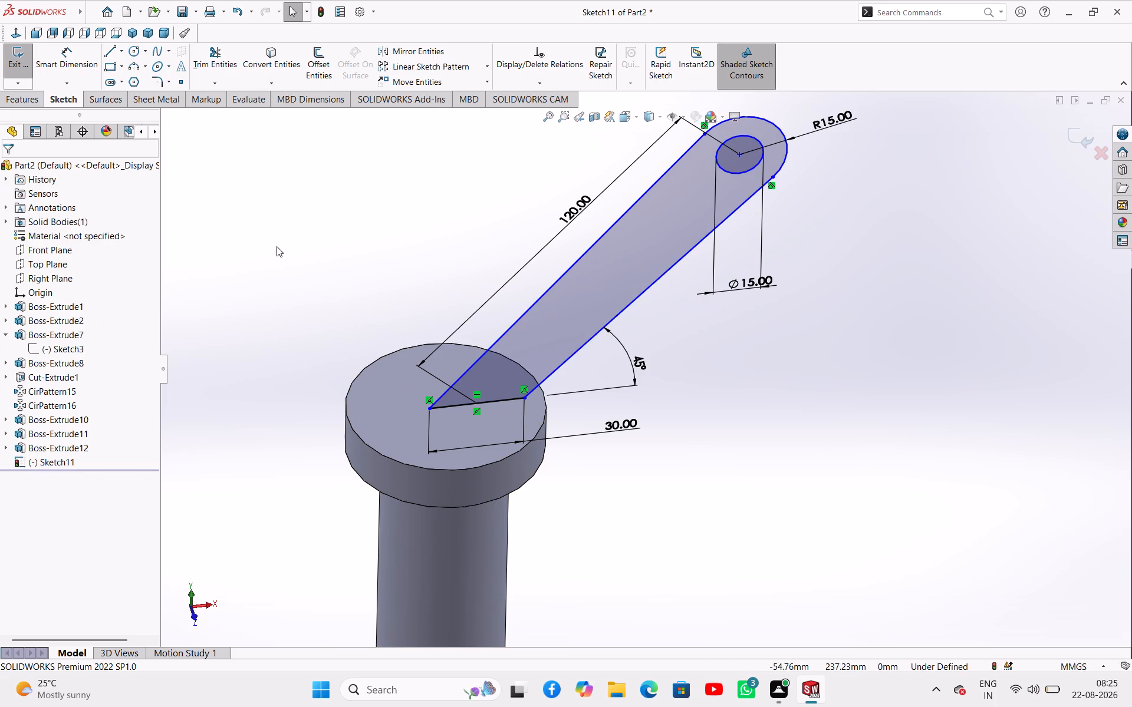
Extrude the 45-degree arm sketch on the top flange 5 mm with a Mid Plane end condition, merging the result.
{"action": "left_click", "coordinate": [17, 60]}
{"action": "left_click", "coordinate": [24, 60]}
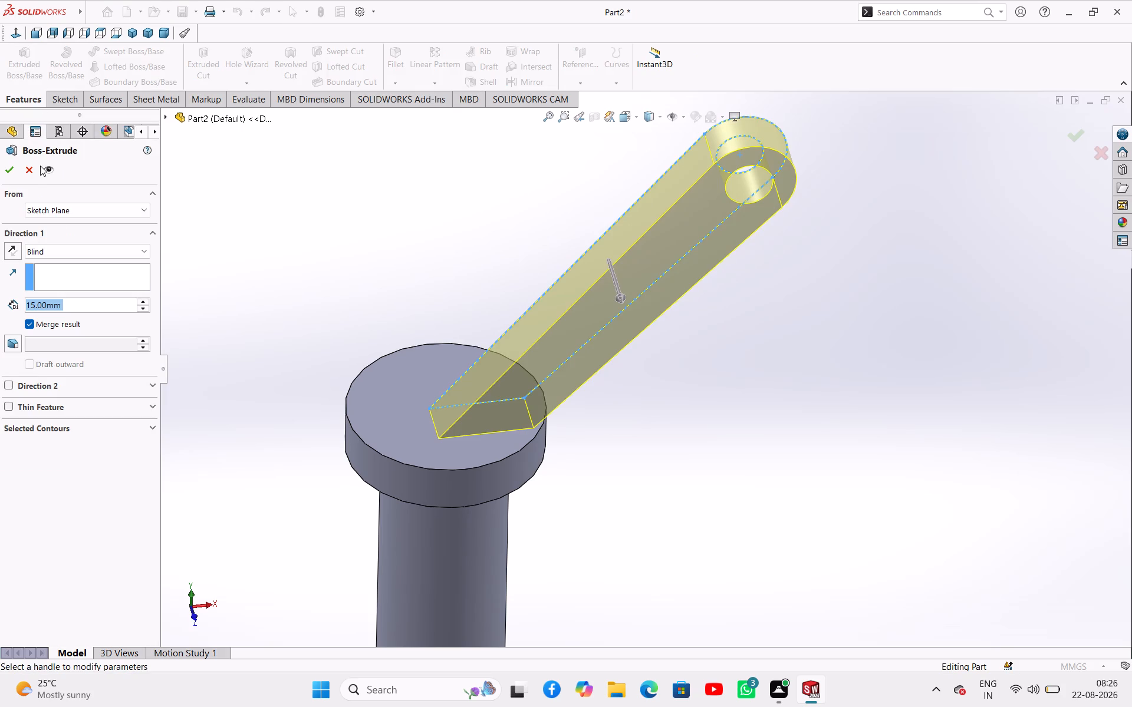
{"action": "left_click", "coordinate": [55, 246]}
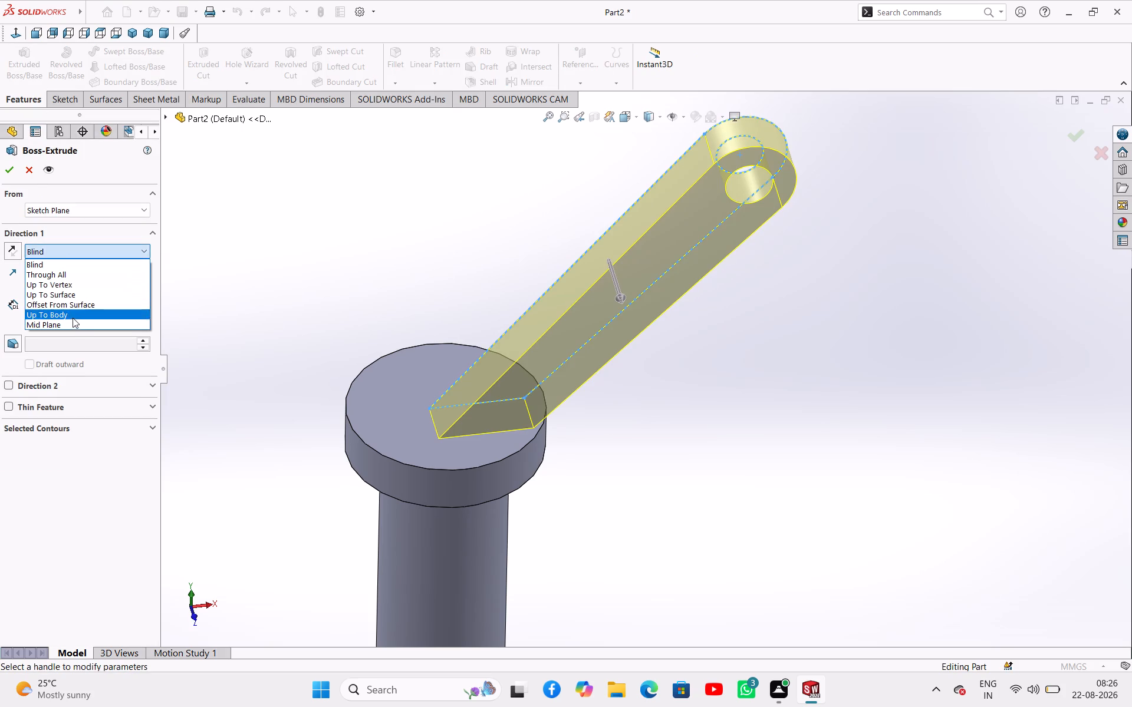
{"action": "left_click", "coordinate": [73, 320]}
{"action": "double_click", "coordinate": [76, 303]}
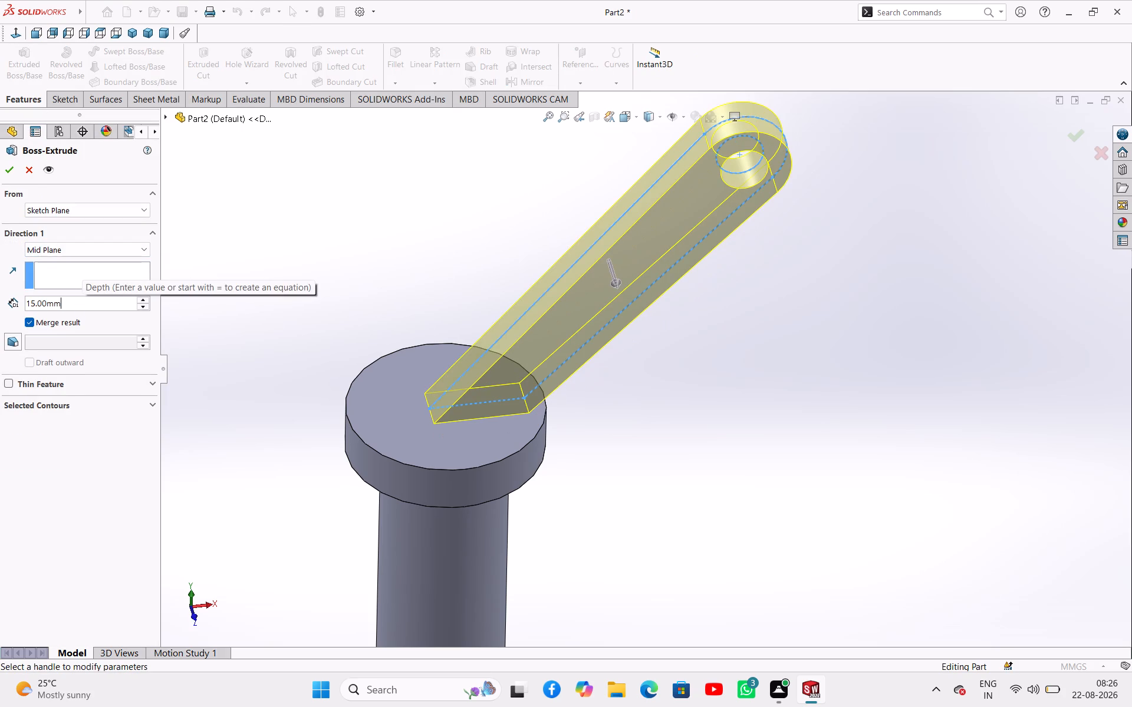
{"action": "triple_click", "coordinate": [78, 303]}
{"action": "double_click", "coordinate": [81, 303]}
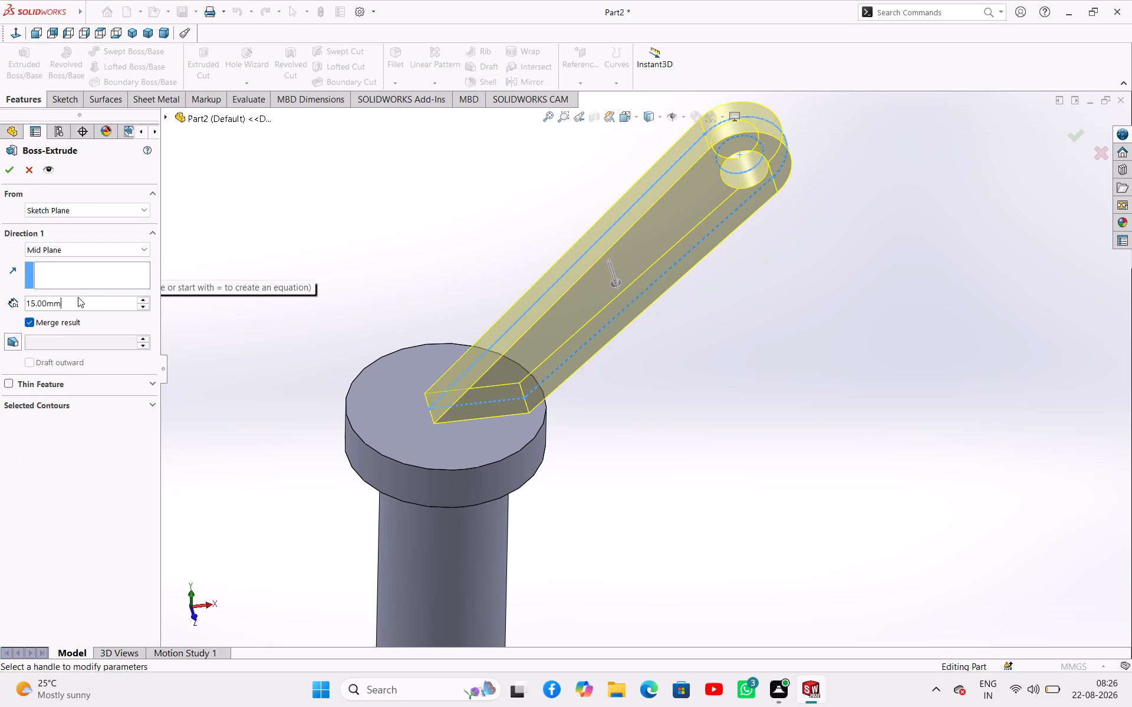
{"action": "double_click", "coordinate": [77, 302]}
{"action": "key", "text": "5"}
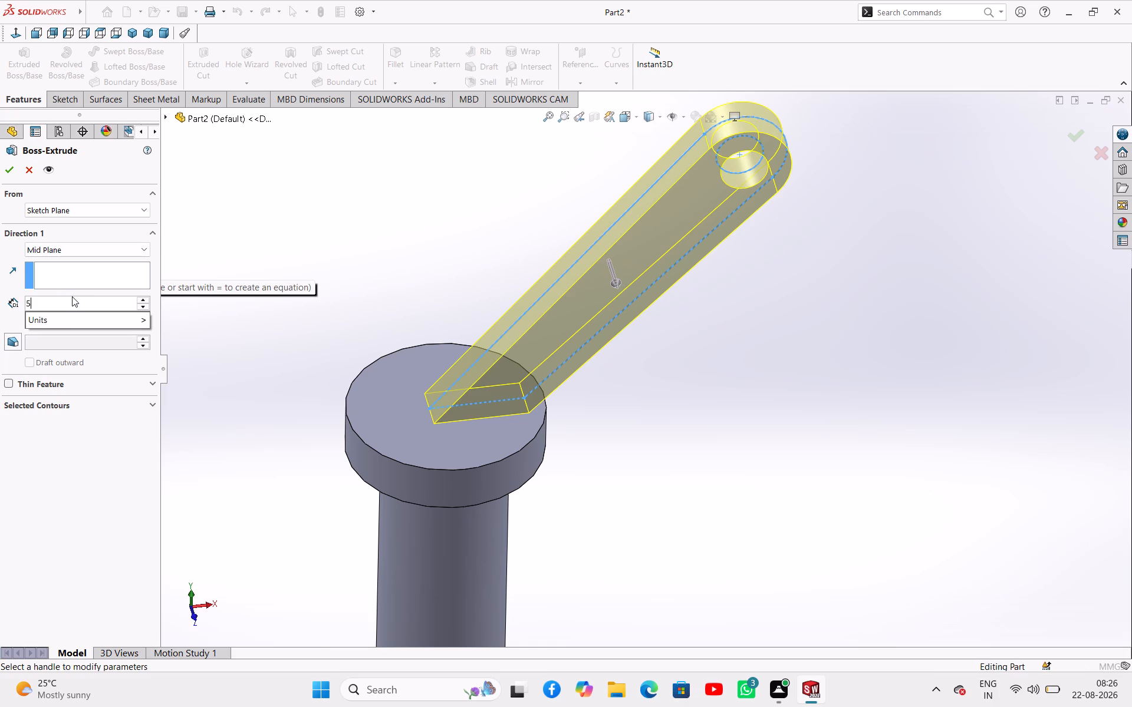
{"action": "key", "text": "Return"}
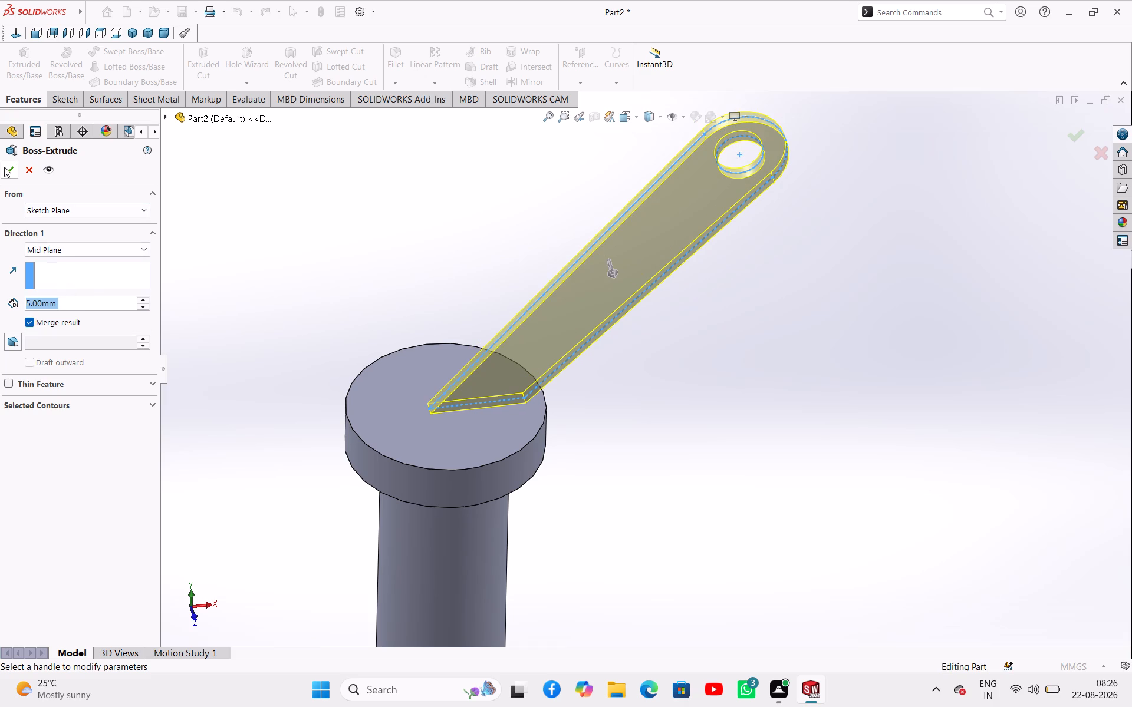
{"action": "left_click", "coordinate": [4, 167]}
{"action": "left_click", "coordinate": [338, 280]}
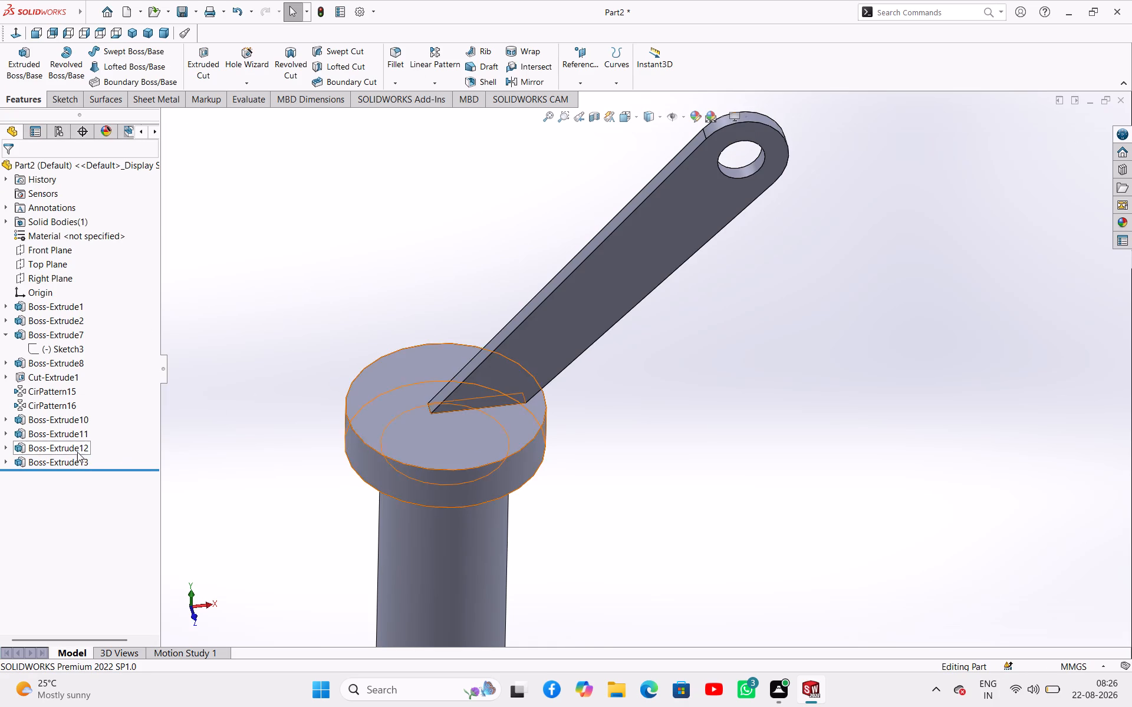
Circular-pattern the extruded arm around the top flange's circular edge with 3 equally spaced instances over 360 degrees.
{"action": "left_click", "coordinate": [67, 466]}
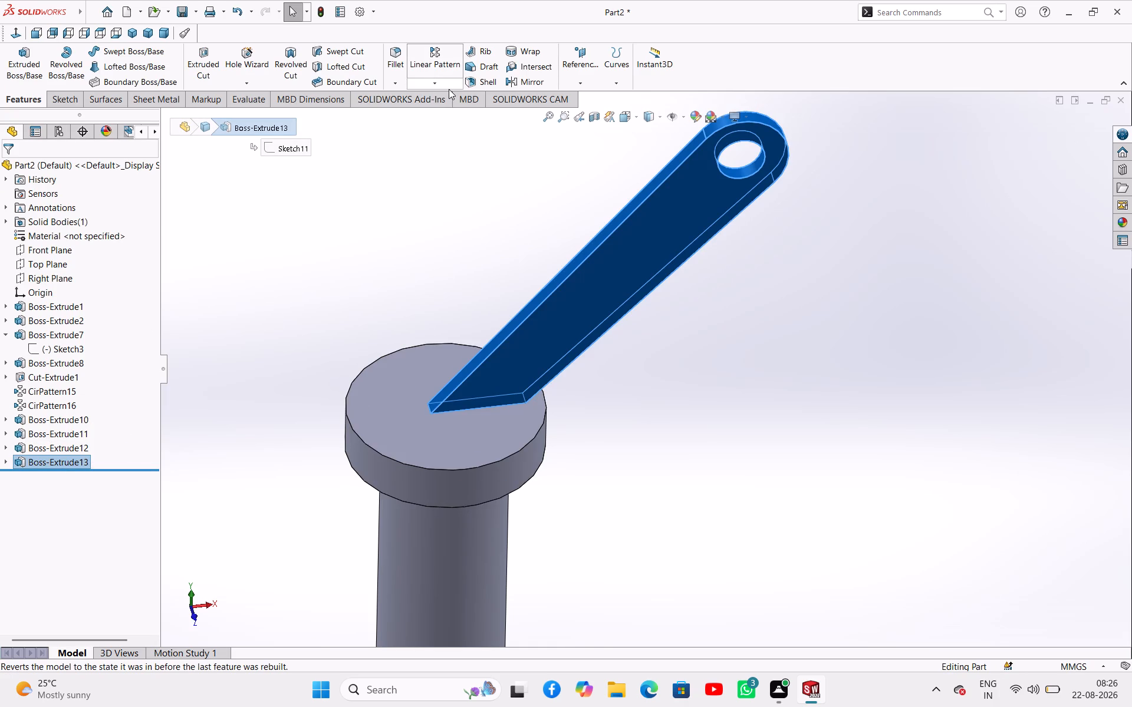
{"action": "left_click", "coordinate": [446, 87]}
{"action": "left_click", "coordinate": [461, 110]}
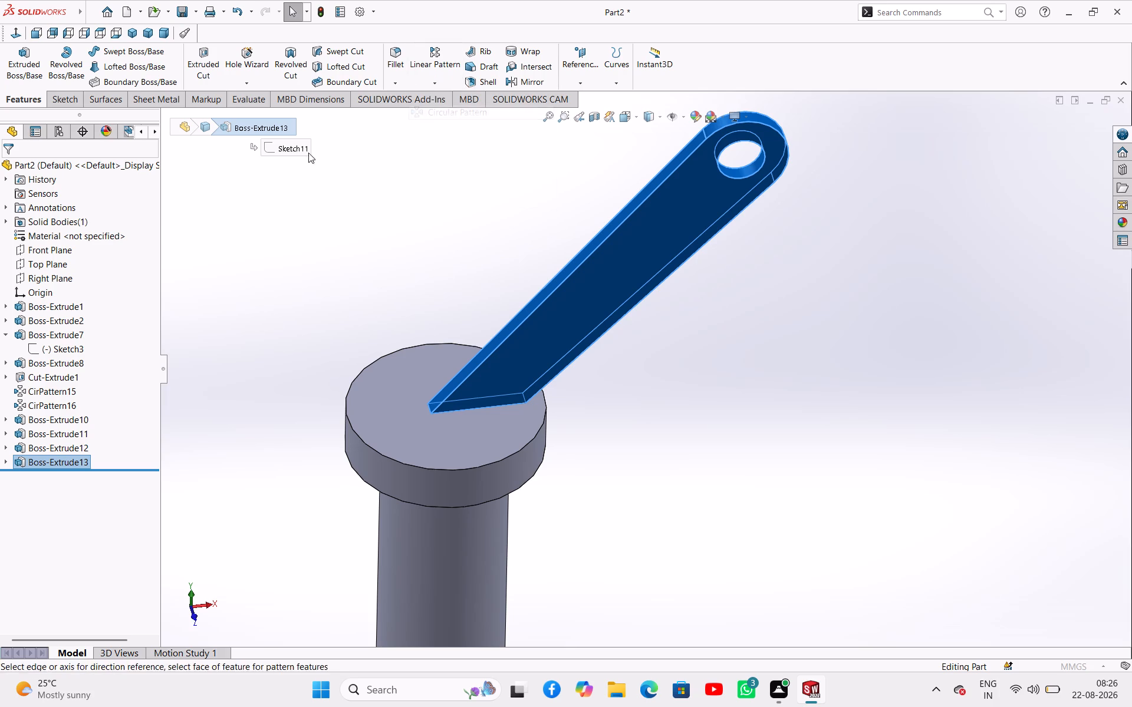
{"action": "left_click", "coordinate": [350, 383]}
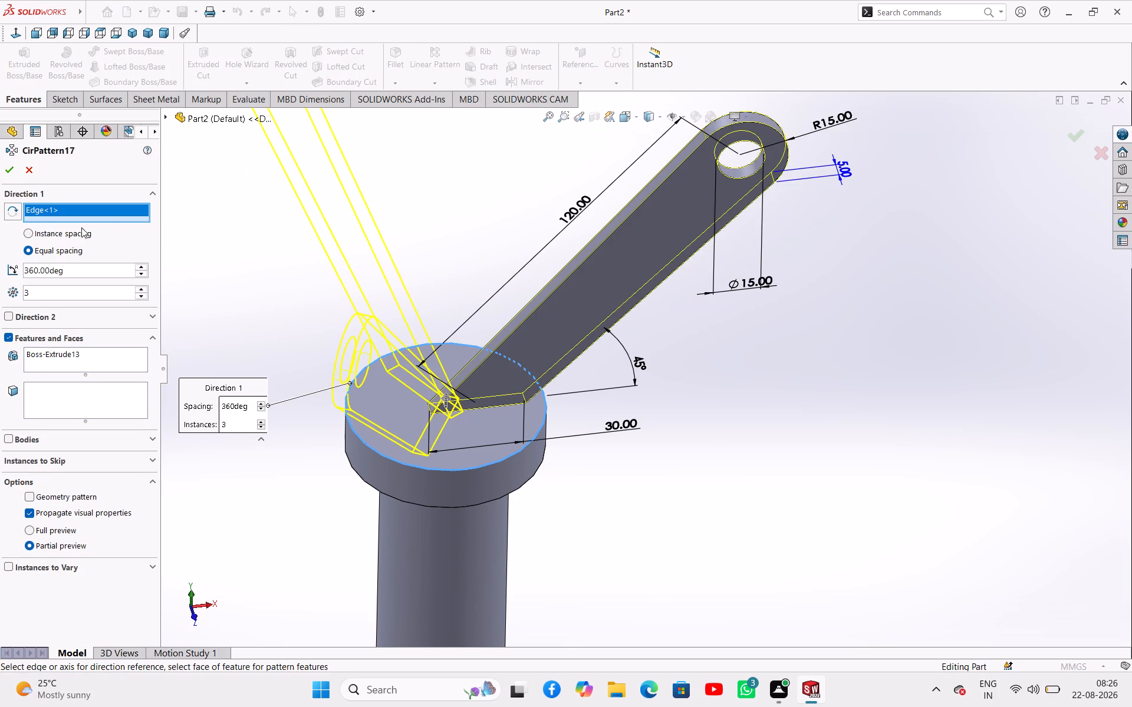
{"action": "left_click", "coordinate": [16, 172]}
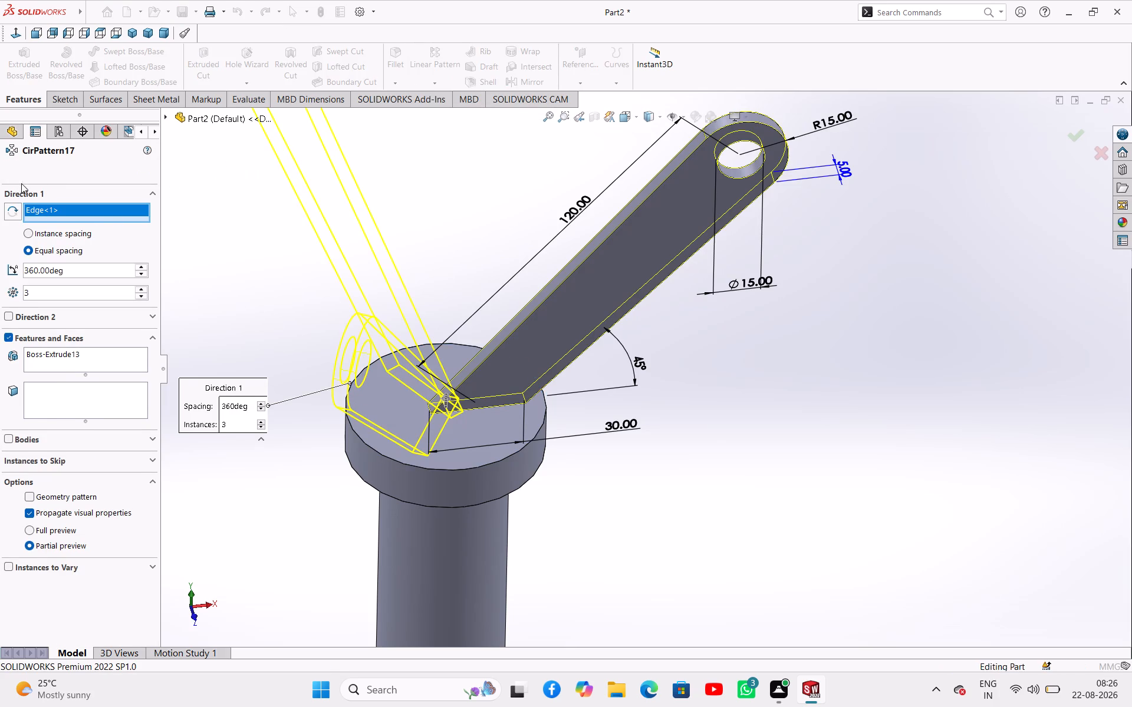
{"action": "left_click", "coordinate": [230, 294]}
Save the part as a SOLIDWORKS part file named ADJUSTABLE STAND.
{"action": "middle_click_drag", "start_coordinate": [304, 327], "coordinate": [270, 267]}
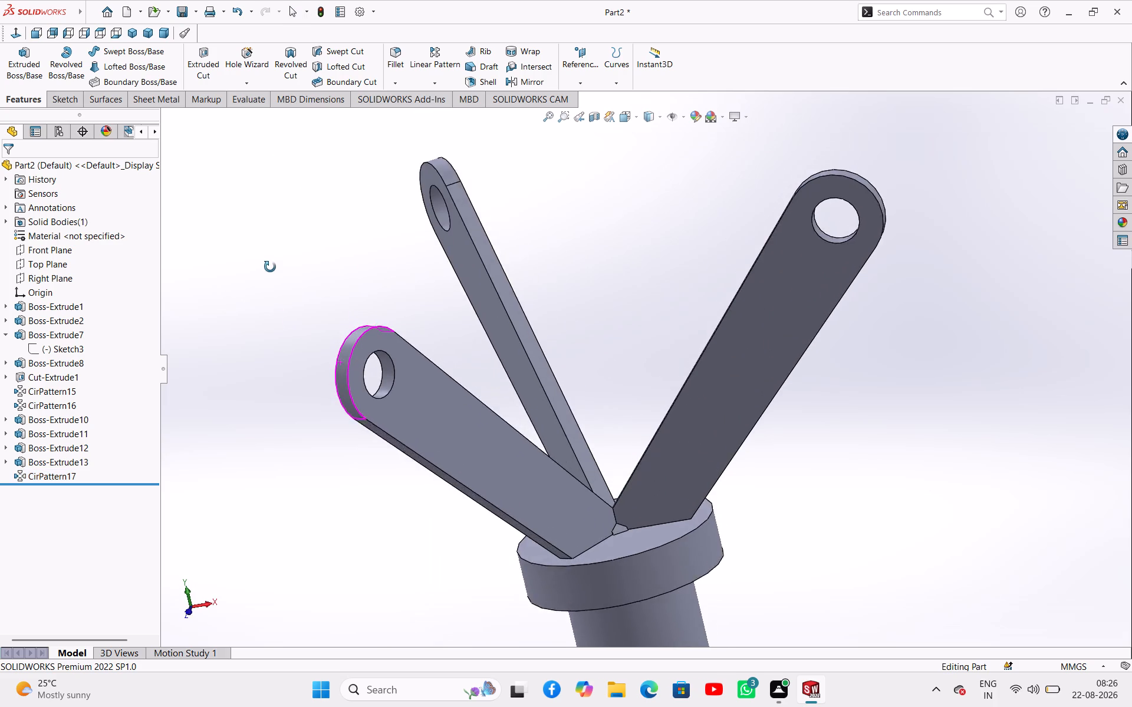
{"action": "middle_click_drag", "start_coordinate": [270, 267], "coordinate": [275, 253]}
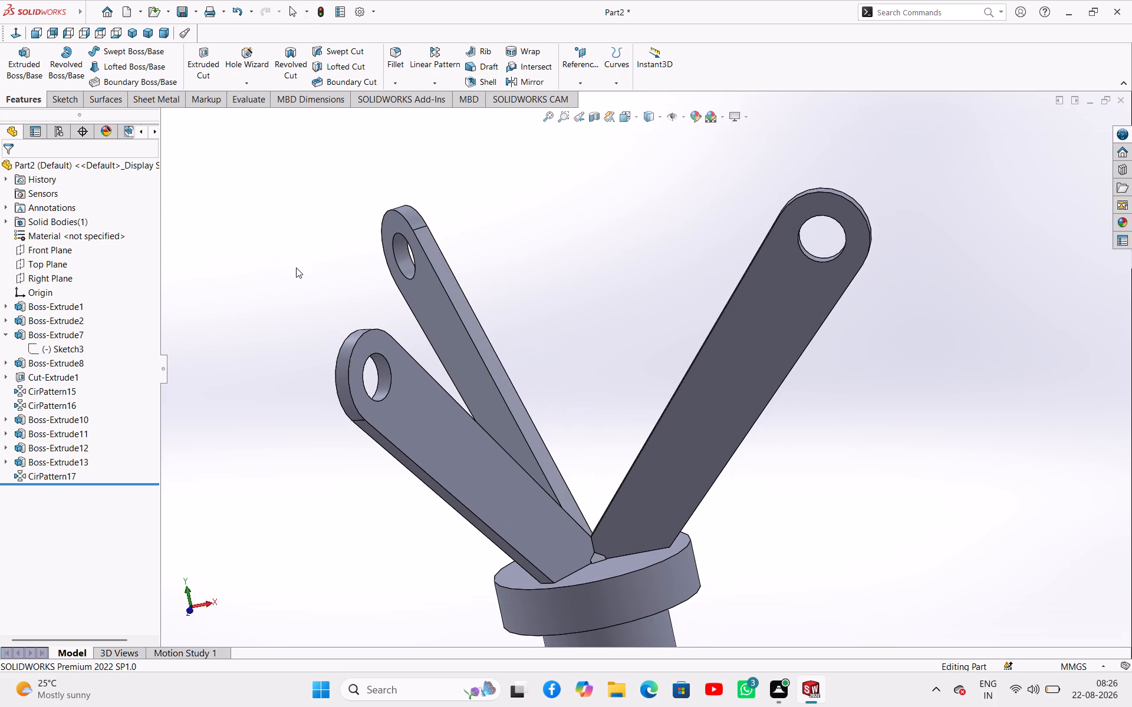
{"action": "scroll", "coordinate": [641, 267], "scroll_direction": "up", "scroll_amount": 4}
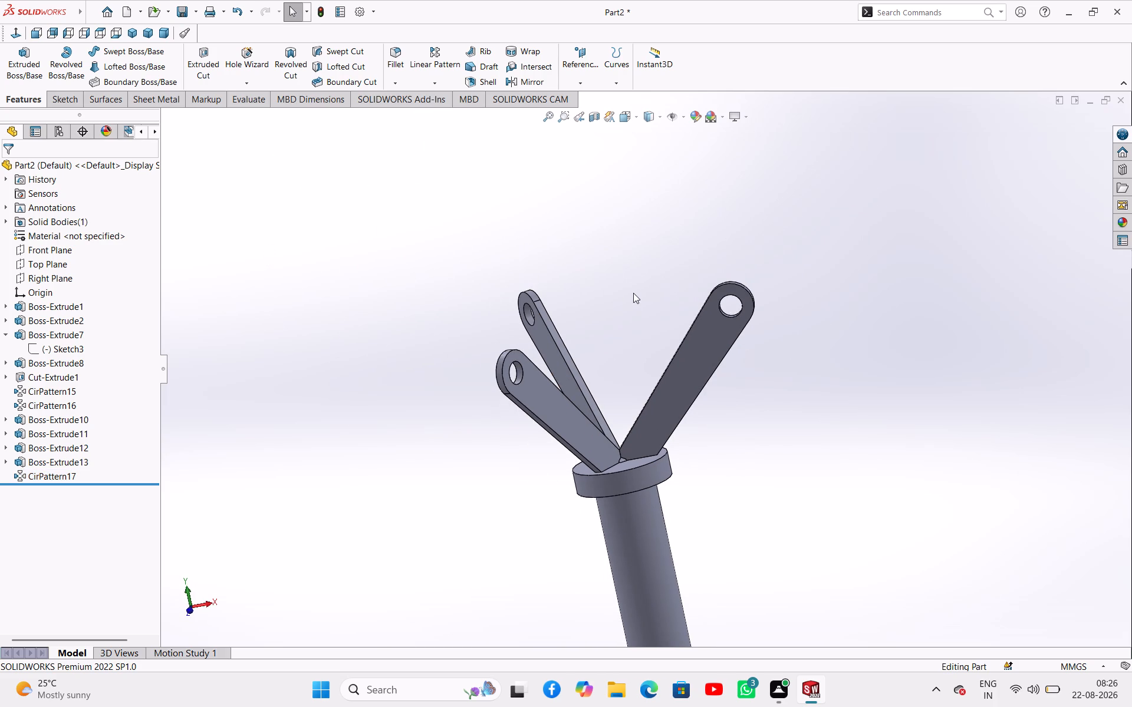
{"action": "key", "text": "ctrl+s"}
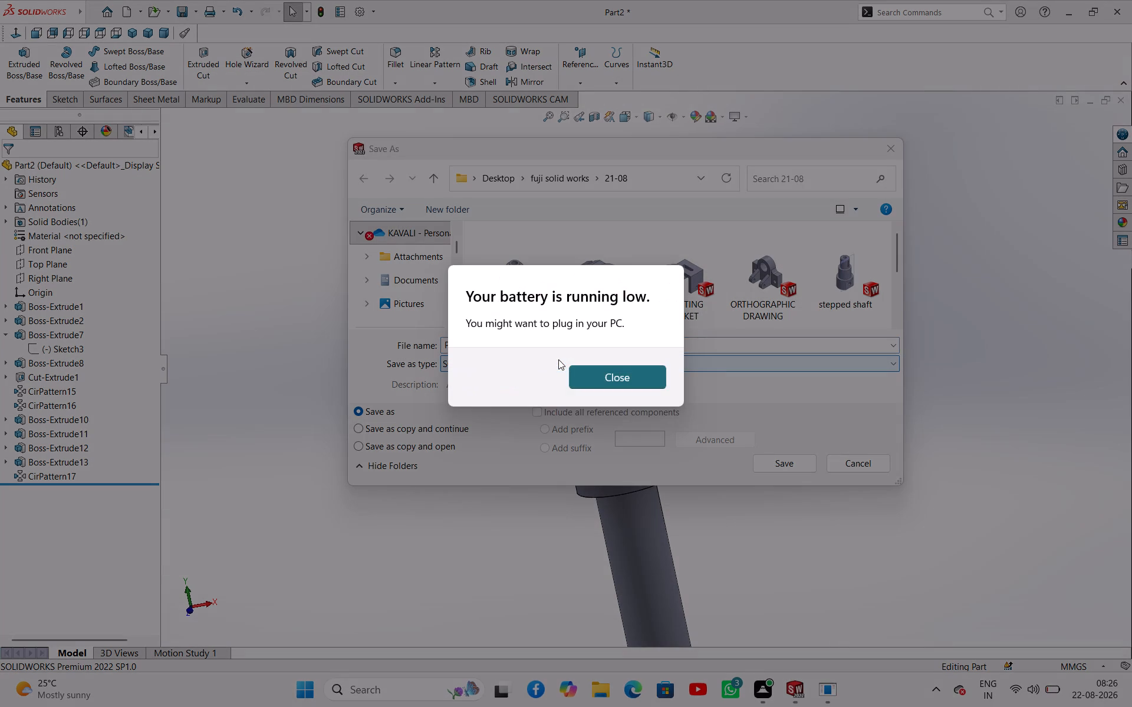
{"action": "left_click", "coordinate": [612, 378]}
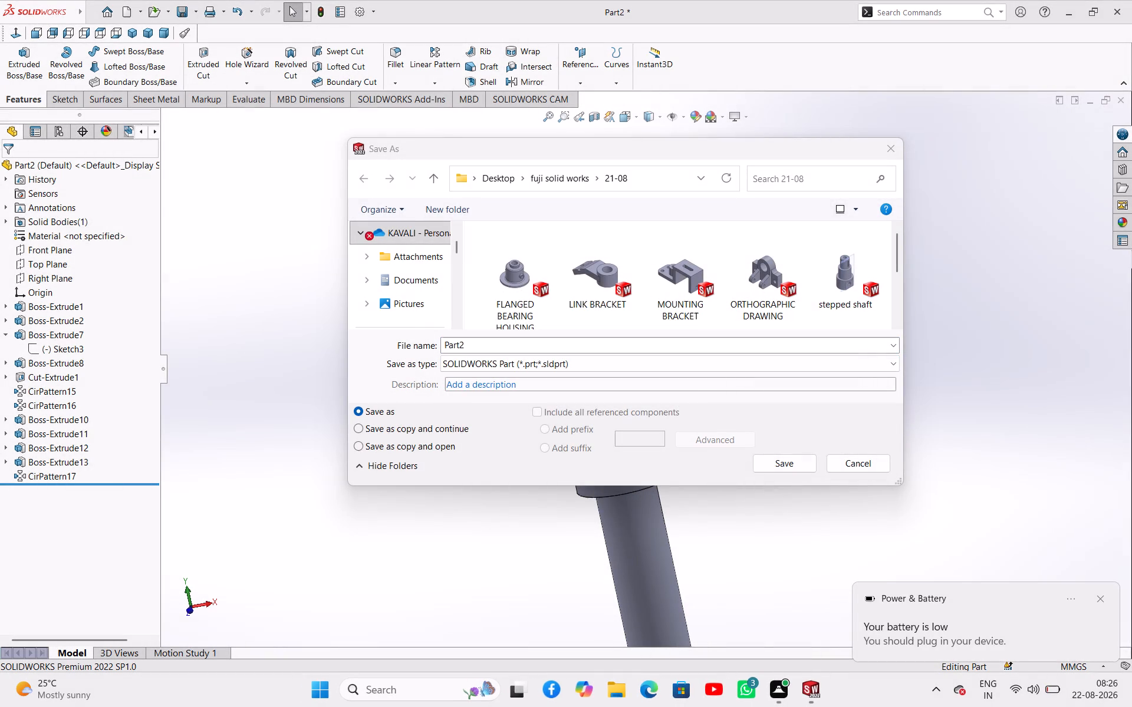
{"action": "double_click", "coordinate": [597, 348]}
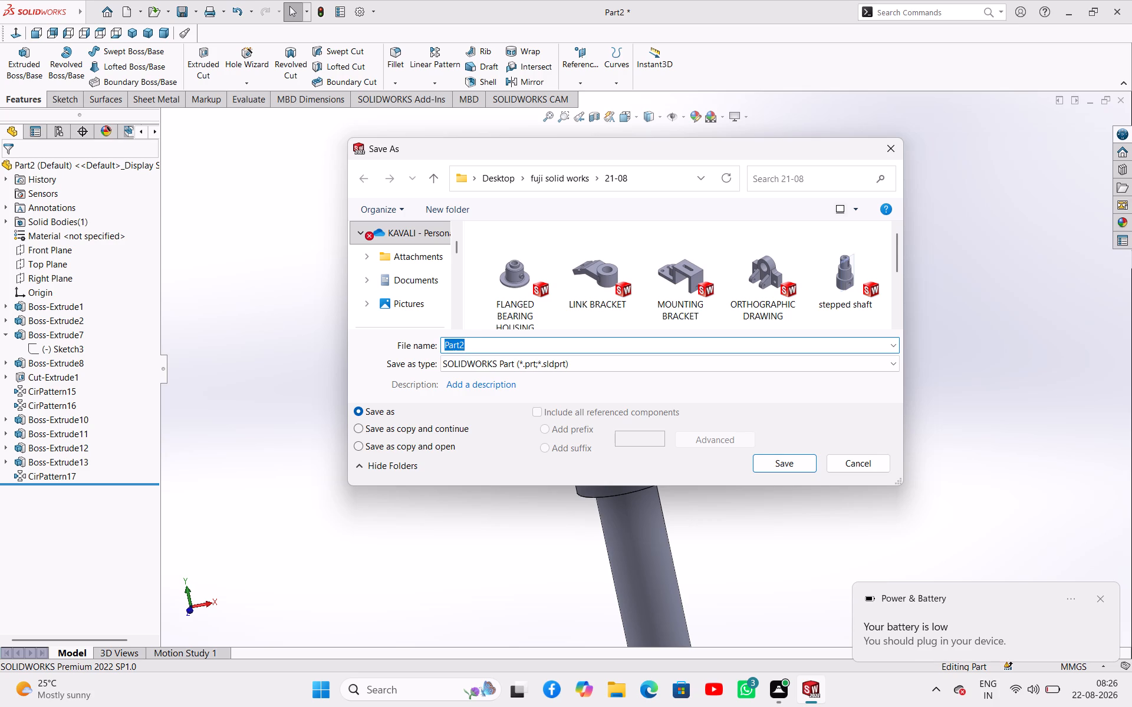
{"action": "type", "text": "ADJUSTABLE STAND"}
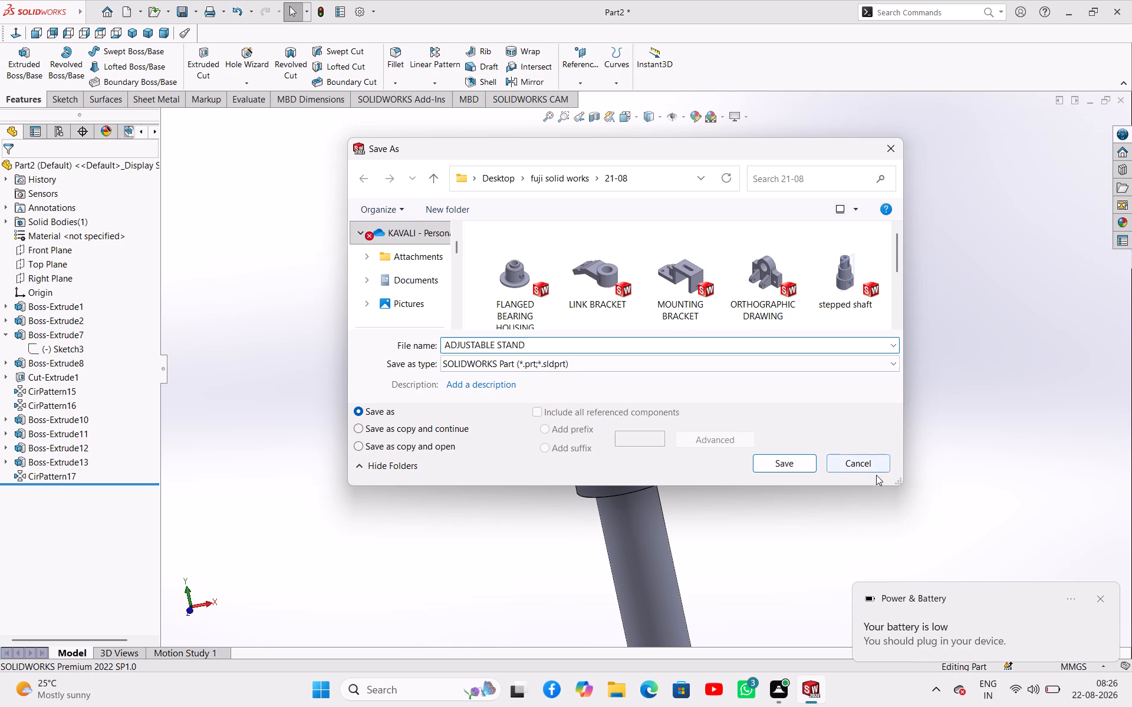
{"action": "left_click", "coordinate": [804, 465]}
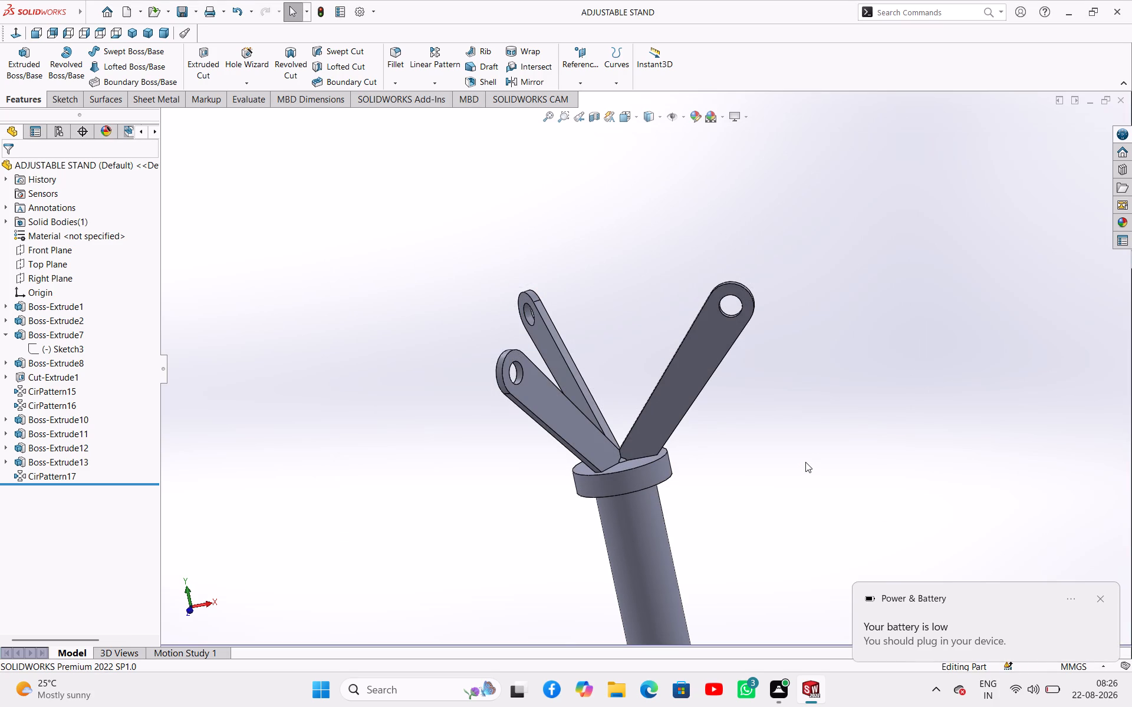
Create a new drawing document with the standard A3 (ISO) sheet format.
{"action": "key", "text": "ctrl+n"}
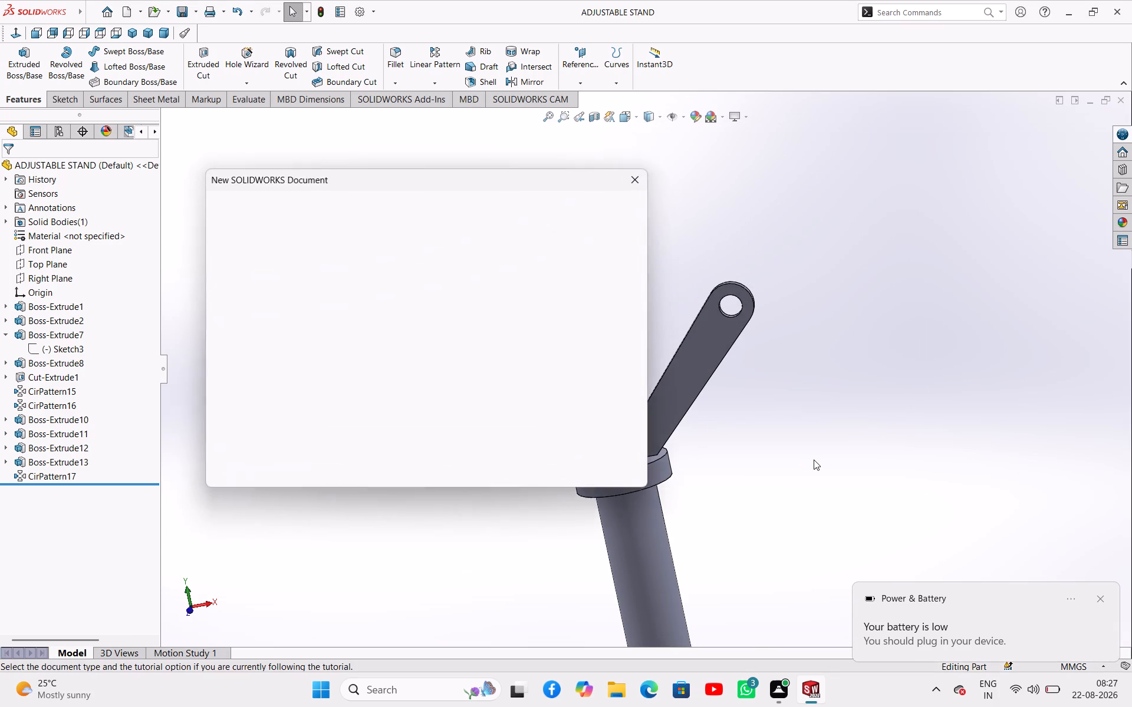
{"action": "left_click", "coordinate": [574, 298]}
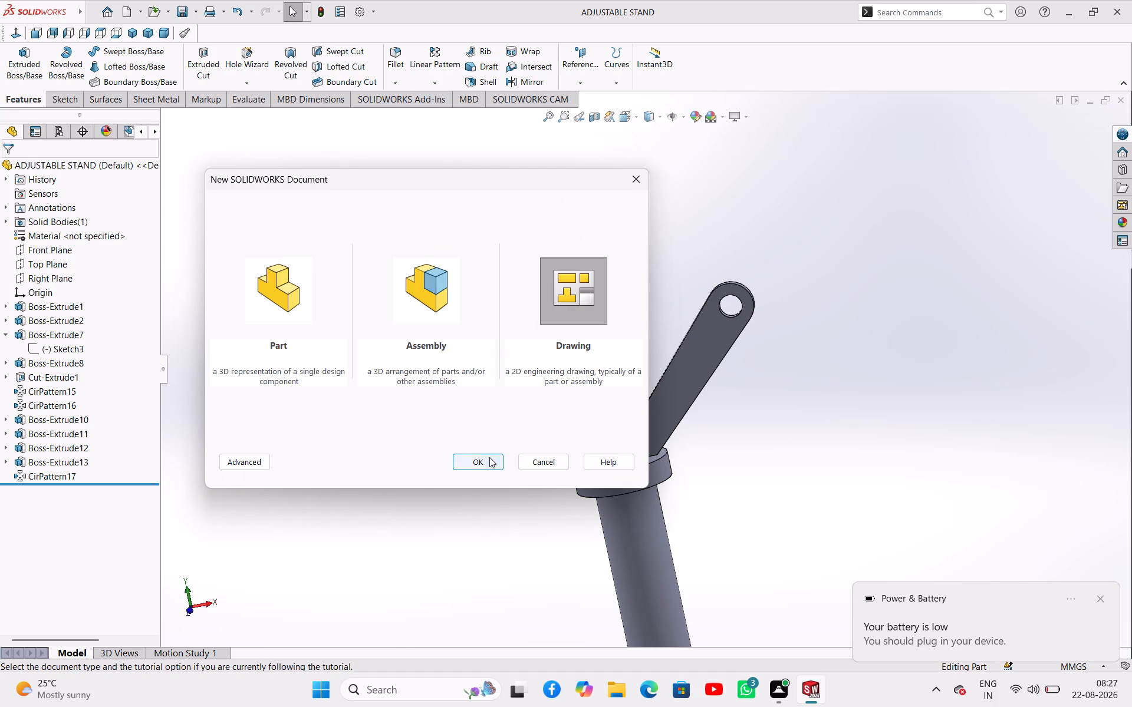
{"action": "left_click", "coordinate": [489, 457]}
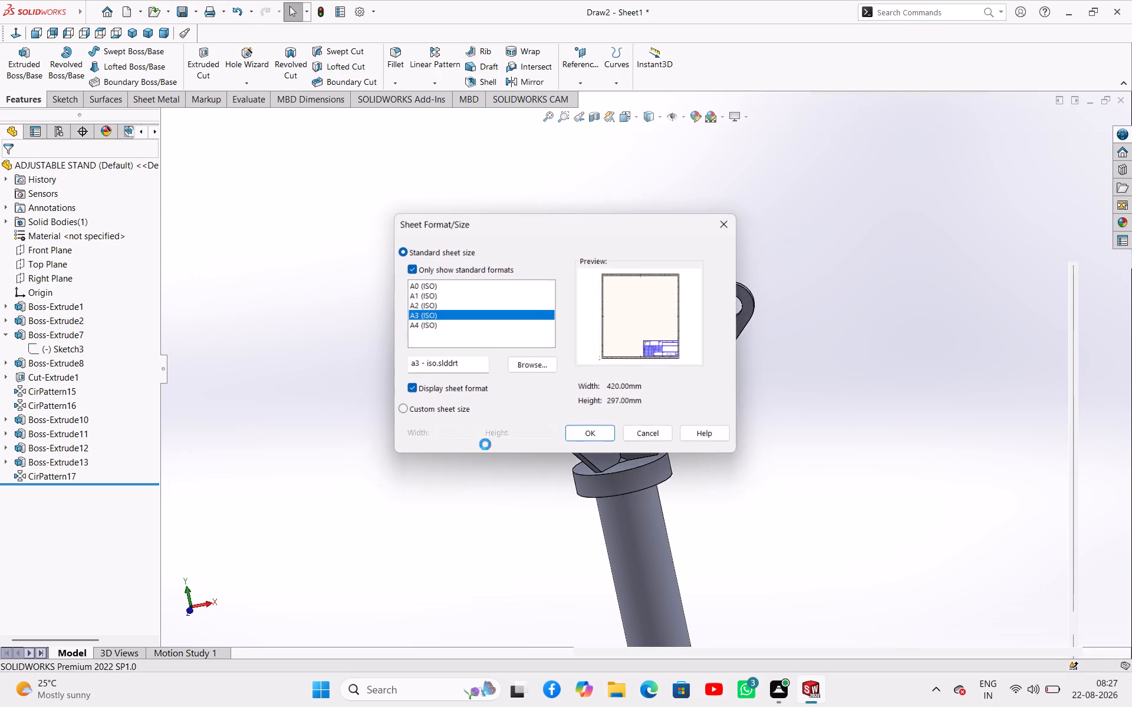
{"action": "left_click", "coordinate": [594, 435]}
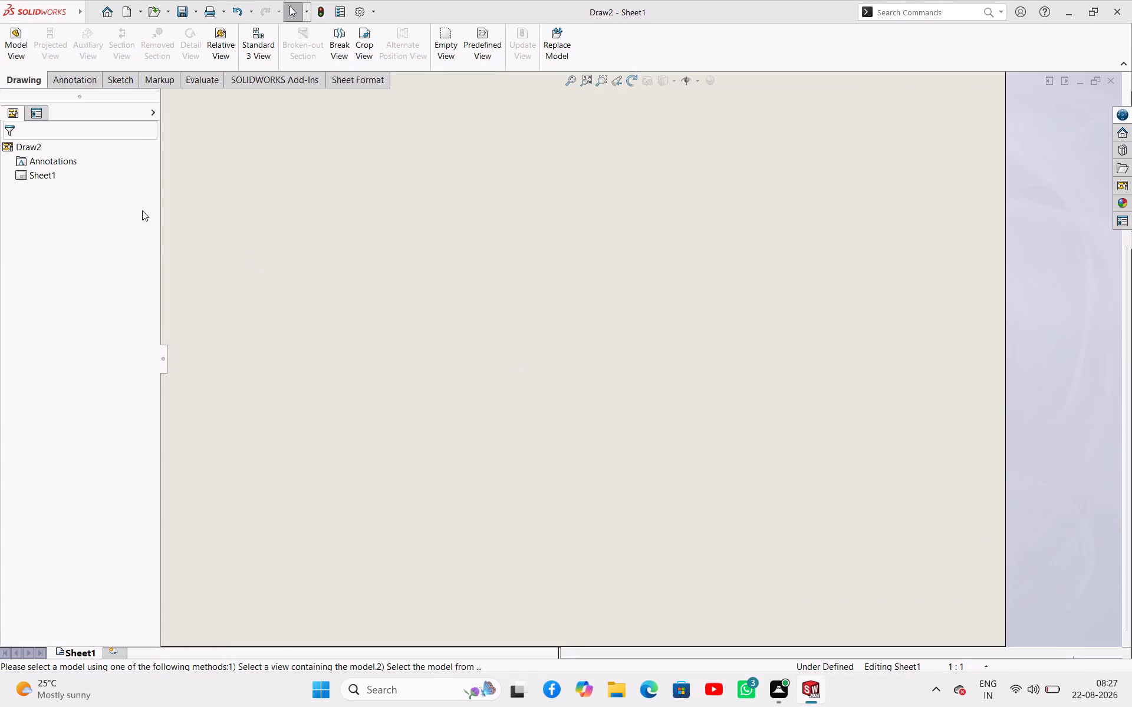
Insert an isometric model view of the ADJUSTABLE STAND part in the sheet's upper area, above the title block.
{"action": "left_click", "coordinate": [96, 349]}
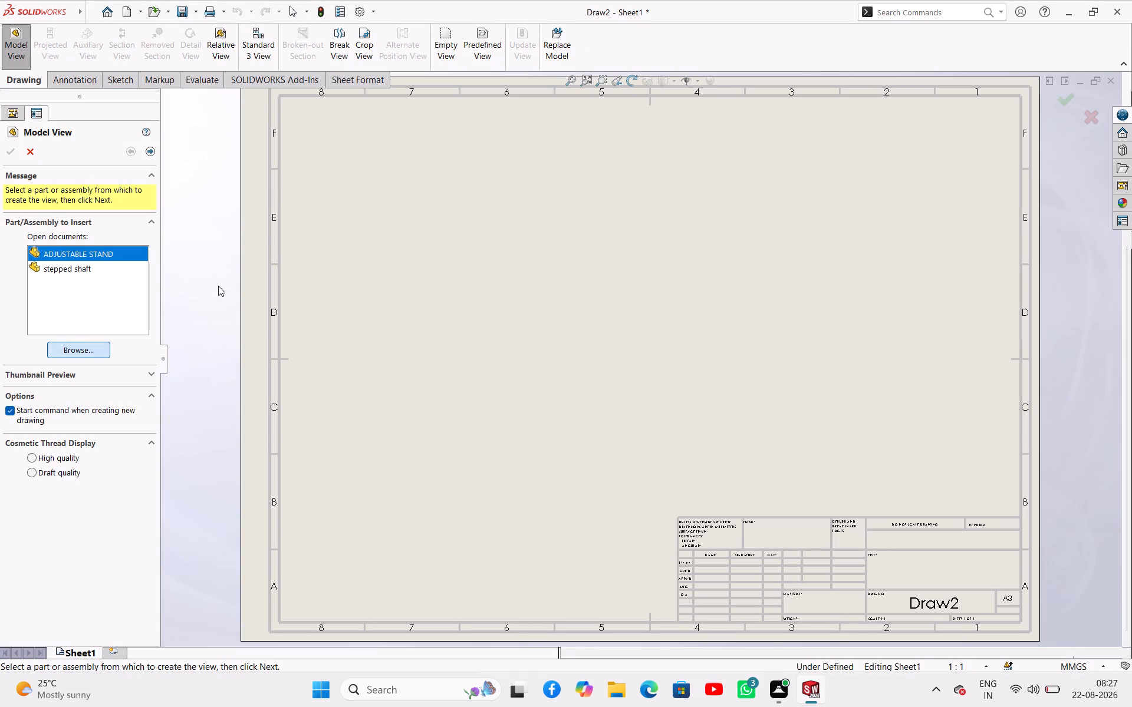
{"action": "left_click", "coordinate": [514, 293]}
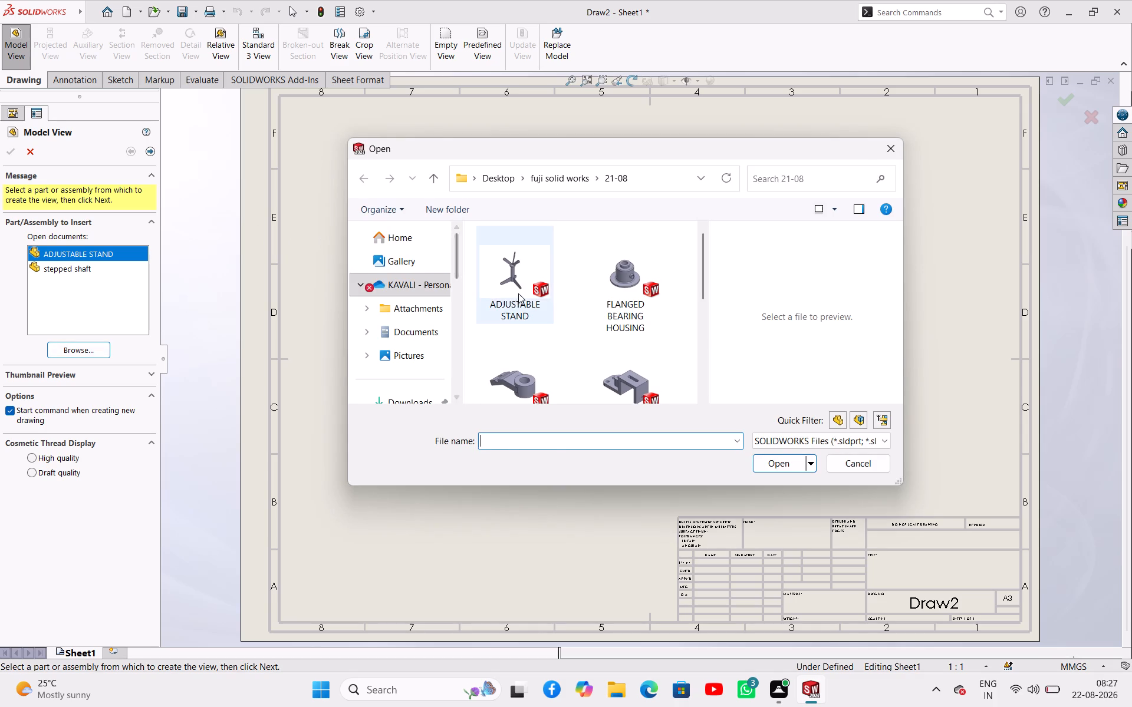
{"action": "left_click", "coordinate": [782, 462]}
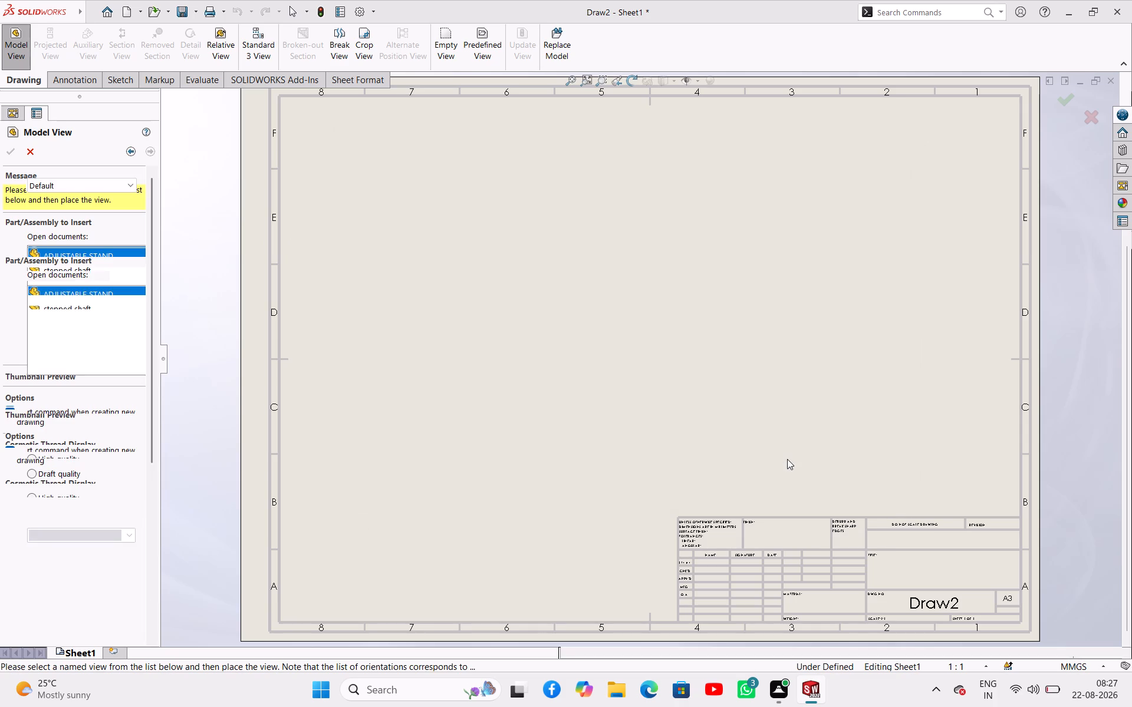
{"action": "left_click", "coordinate": [91, 360]}
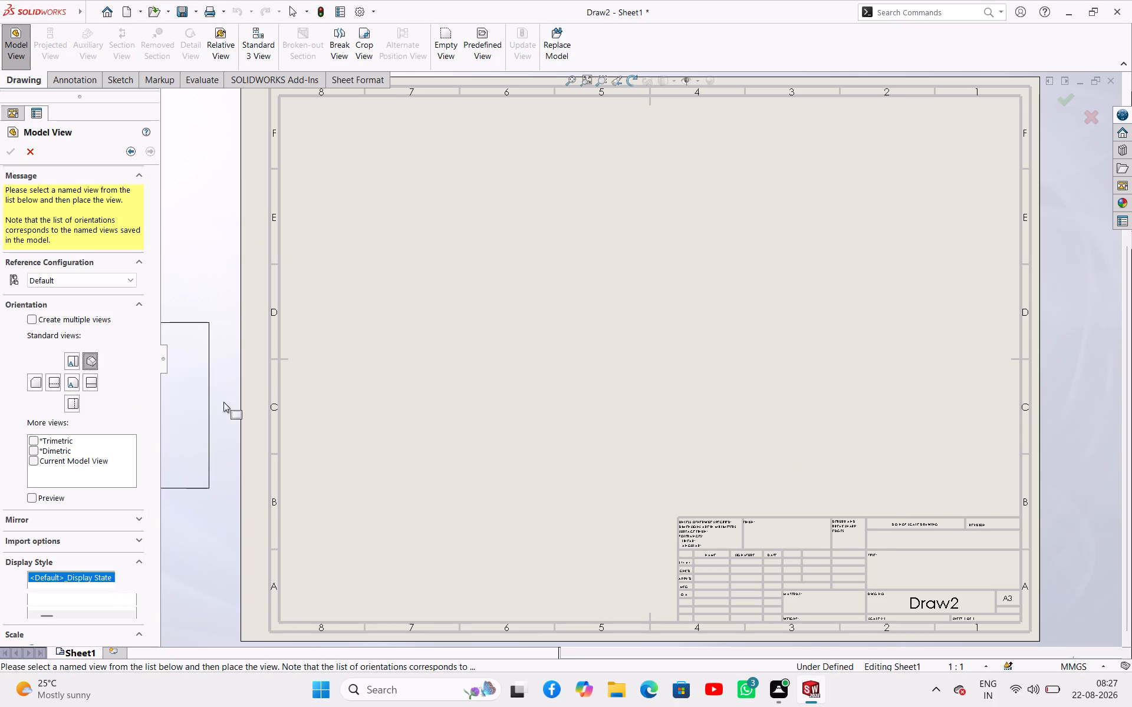
{"action": "left_click", "coordinate": [908, 296]}
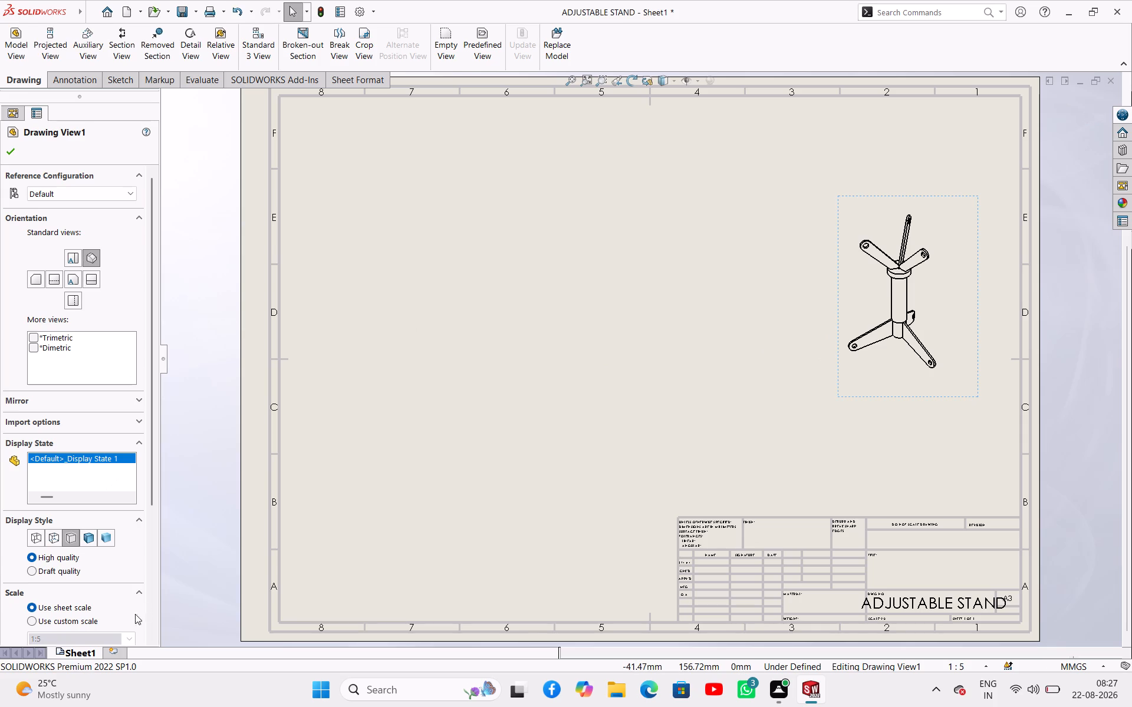
Set the isometric view to a custom scale of 1:2 and shift it slightly down so it fits inside the sheet border.
{"action": "left_click", "coordinate": [95, 620]}
{"action": "left_click", "coordinate": [130, 638]}
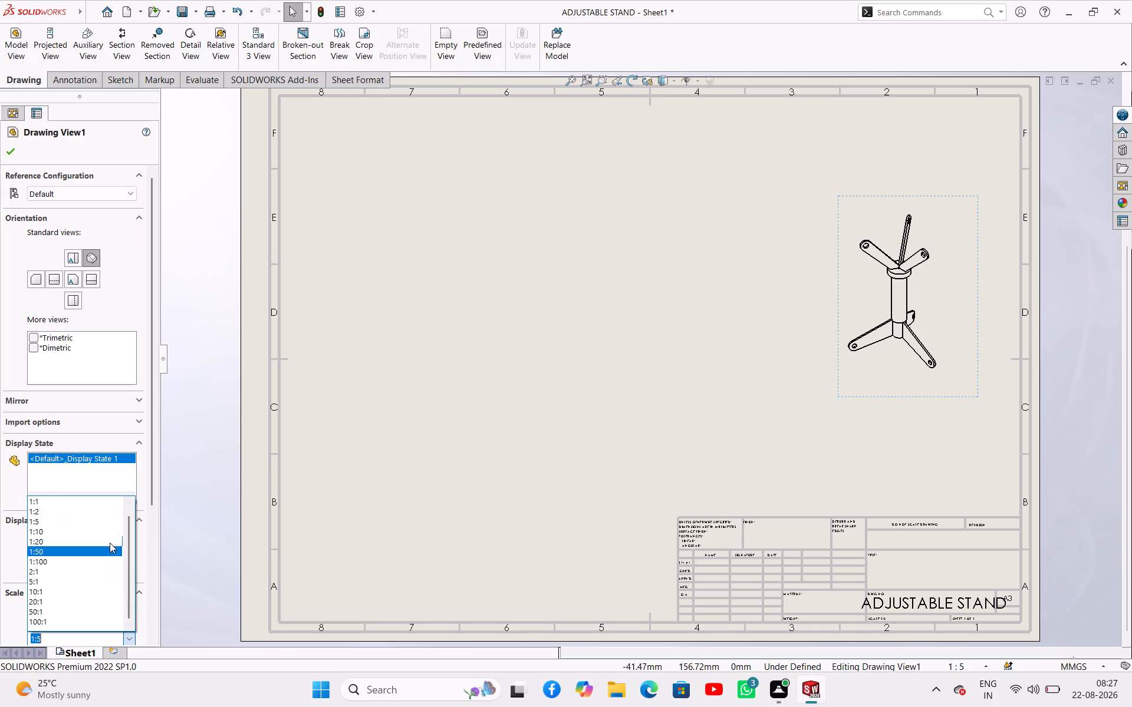
{"action": "left_click", "coordinate": [84, 507]}
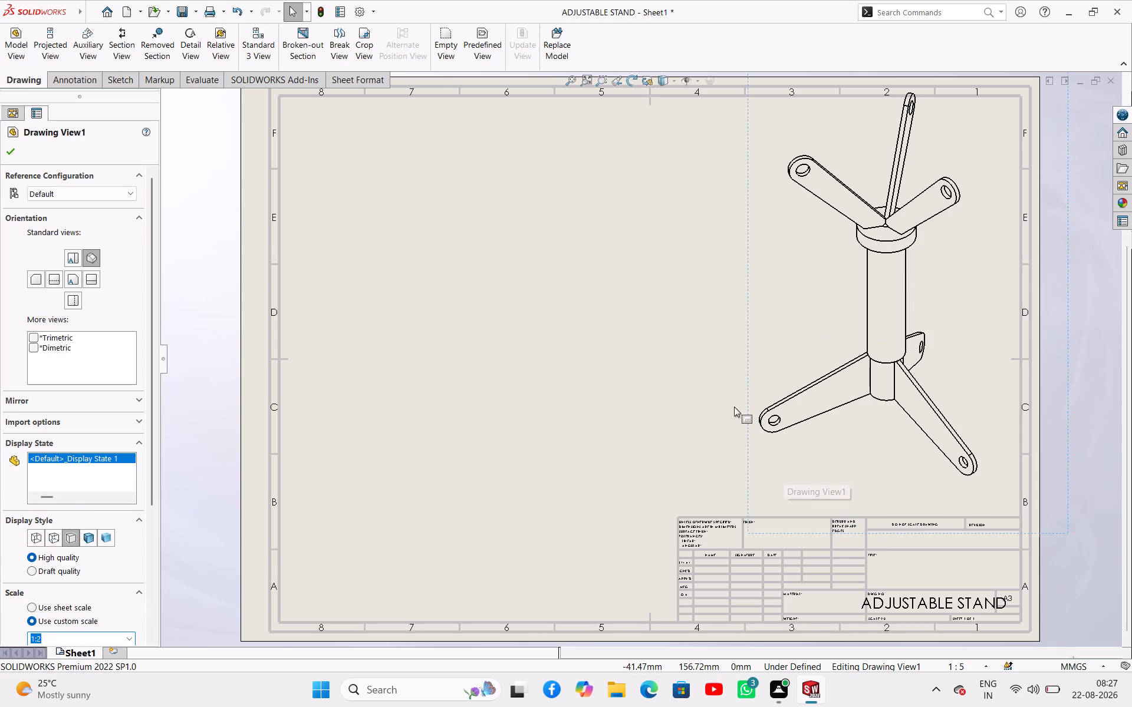
{"action": "left_click_drag", "start_coordinate": [746, 413], "coordinate": [743, 437]}
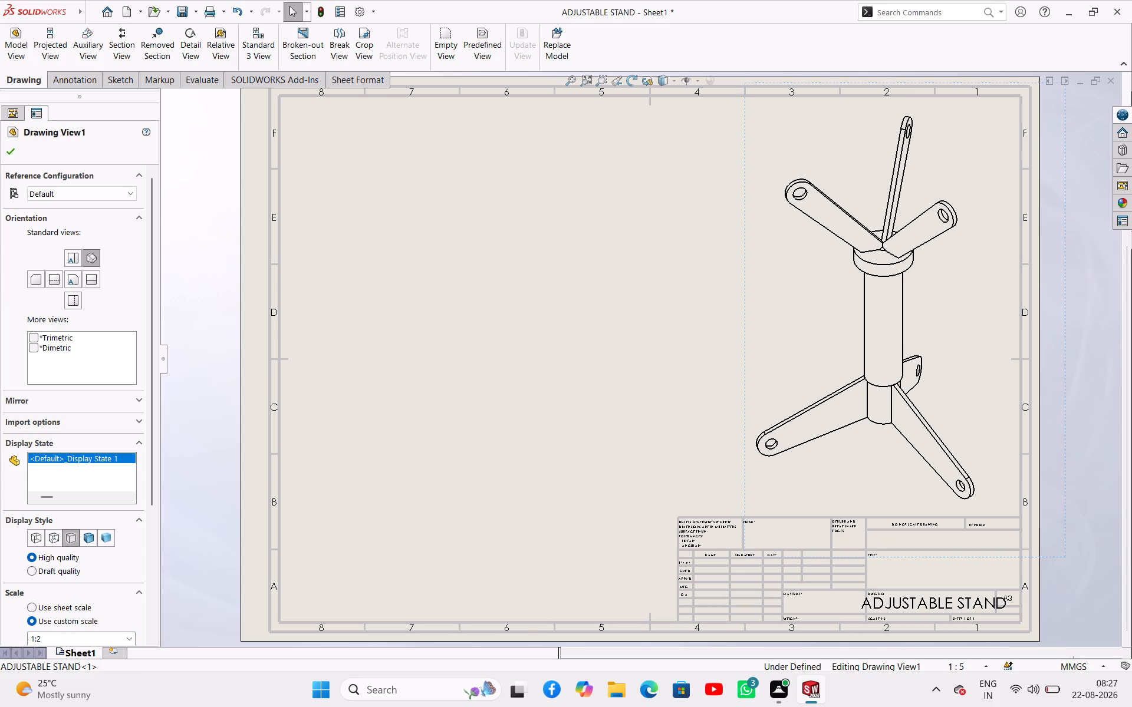
{"action": "left_click", "coordinate": [14, 154]}
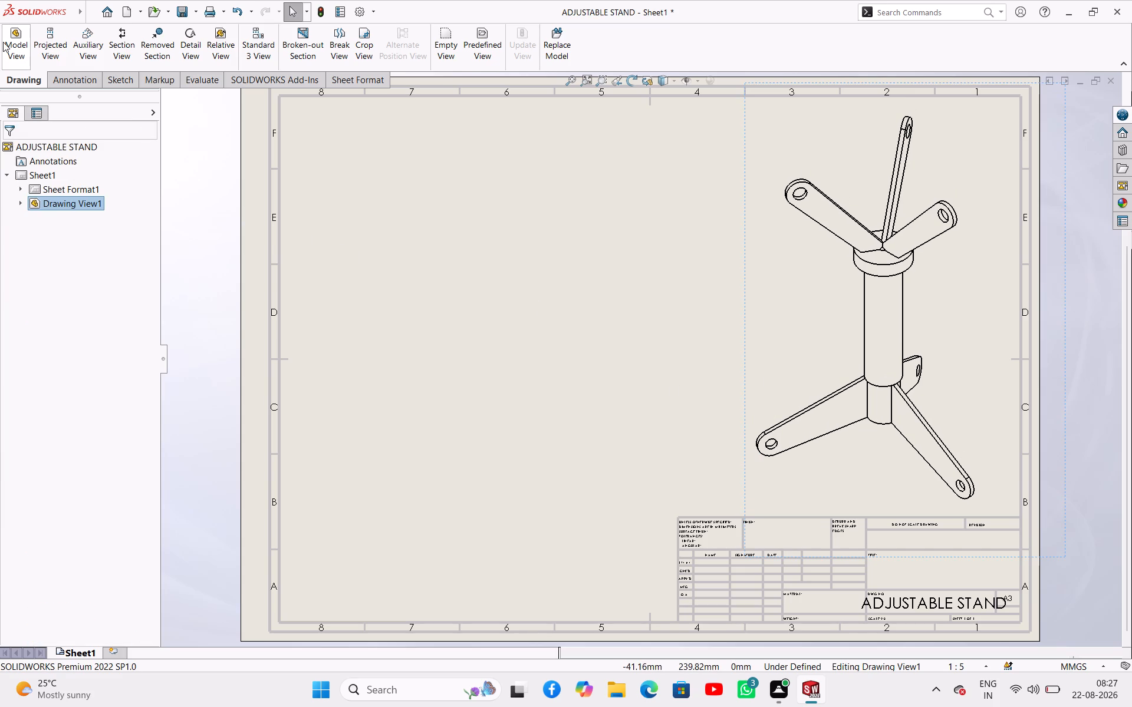
Insert a front view of the ADJUSTABLE STAND part at custom scale 1:2 beside the isometric view, without adding projected views.
{"action": "left_click", "coordinate": [3, 42]}
{"action": "left_click", "coordinate": [93, 345]}
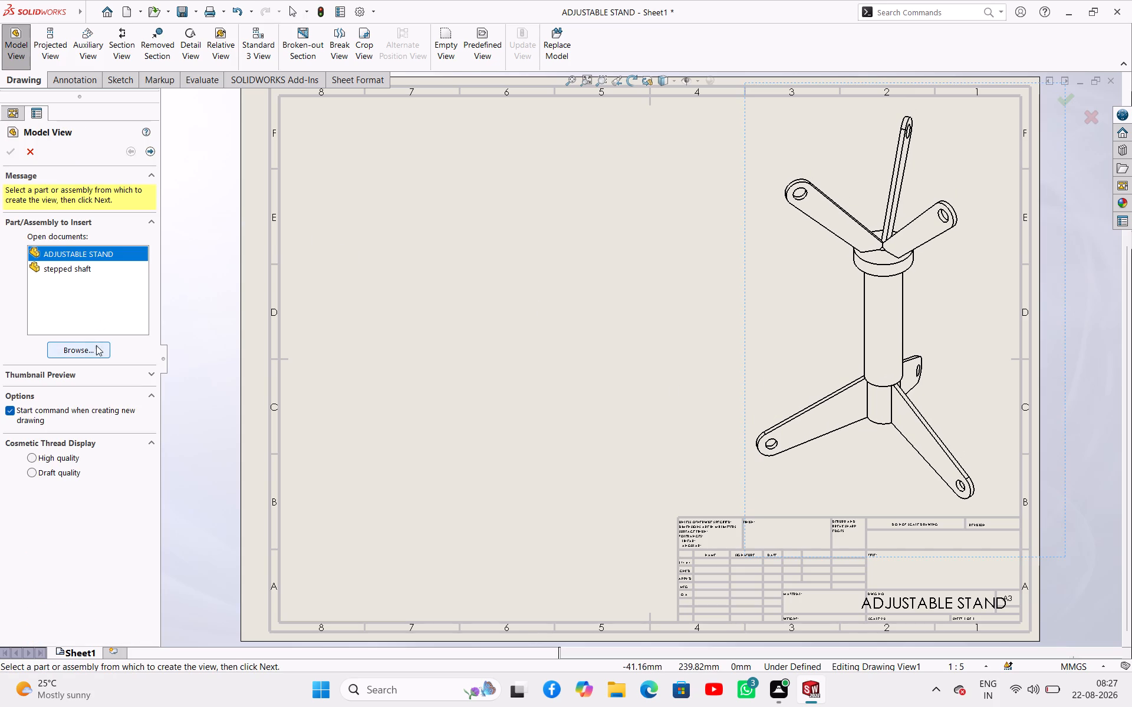
{"action": "left_click", "coordinate": [502, 266]}
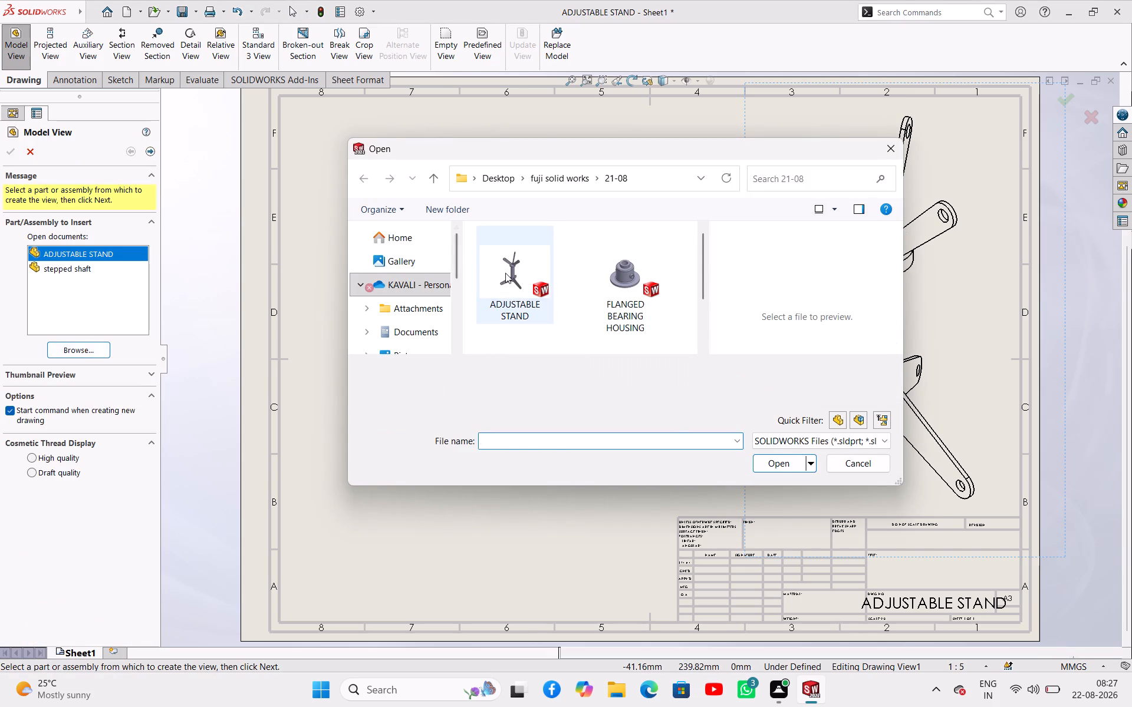
{"action": "left_click", "coordinate": [791, 469]}
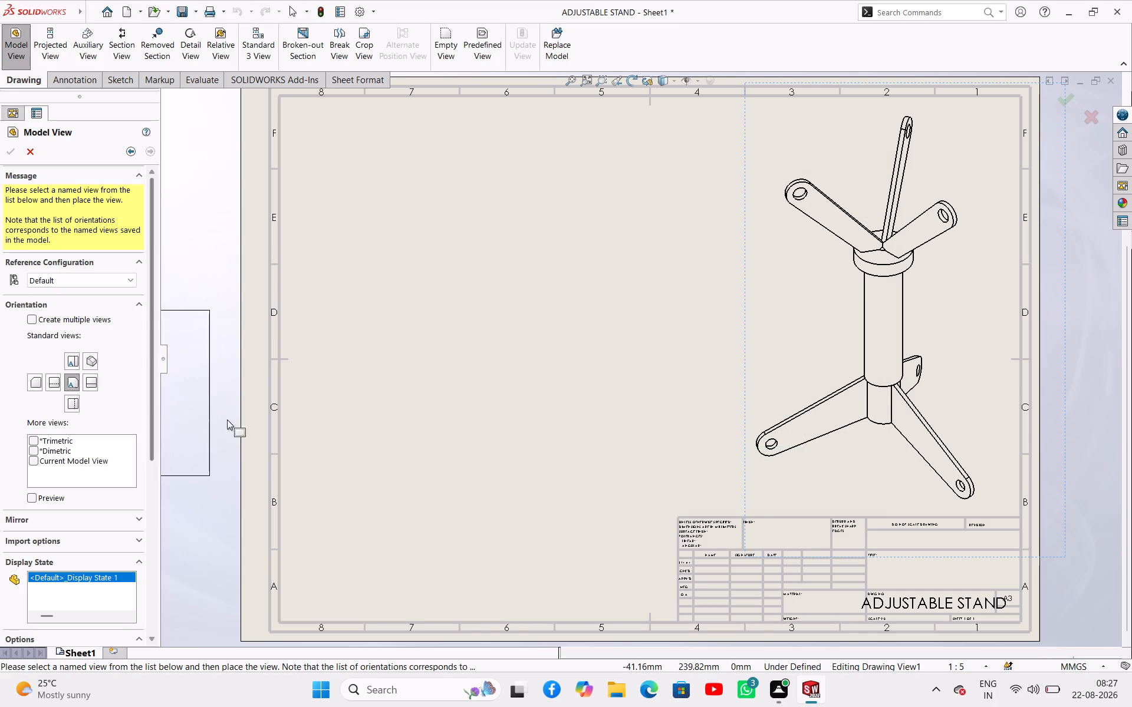
{"action": "scroll", "coordinate": [137, 569], "scroll_direction": "down", "scroll_amount": 2}
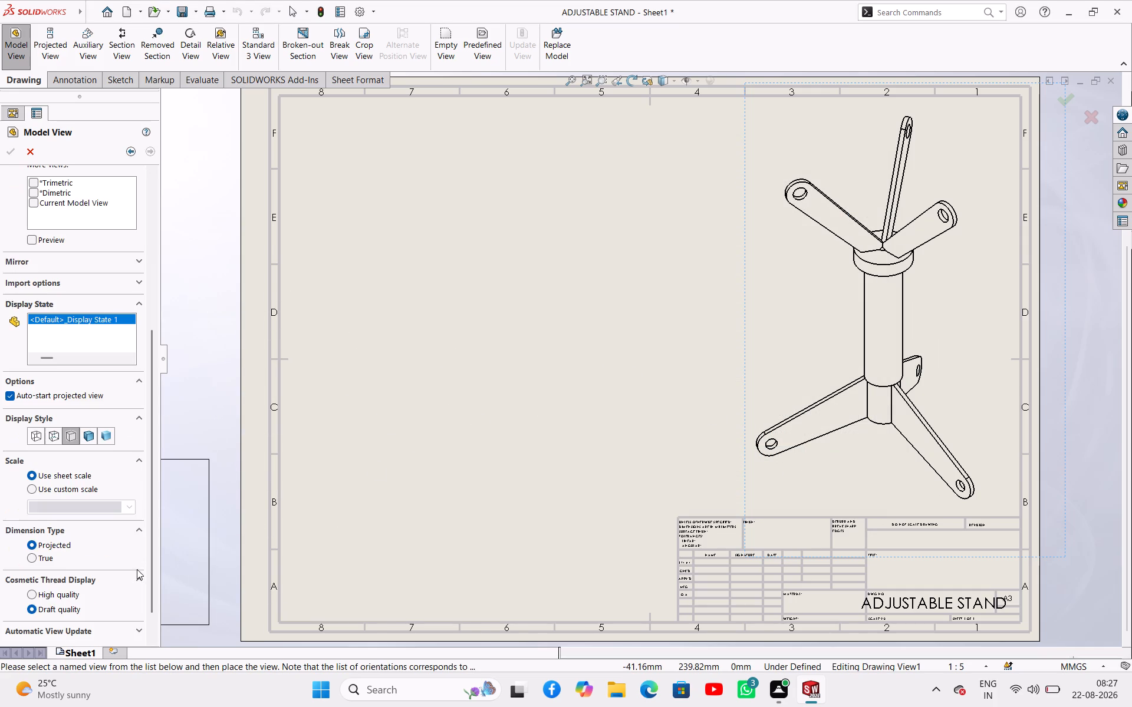
{"action": "left_click", "coordinate": [91, 487]}
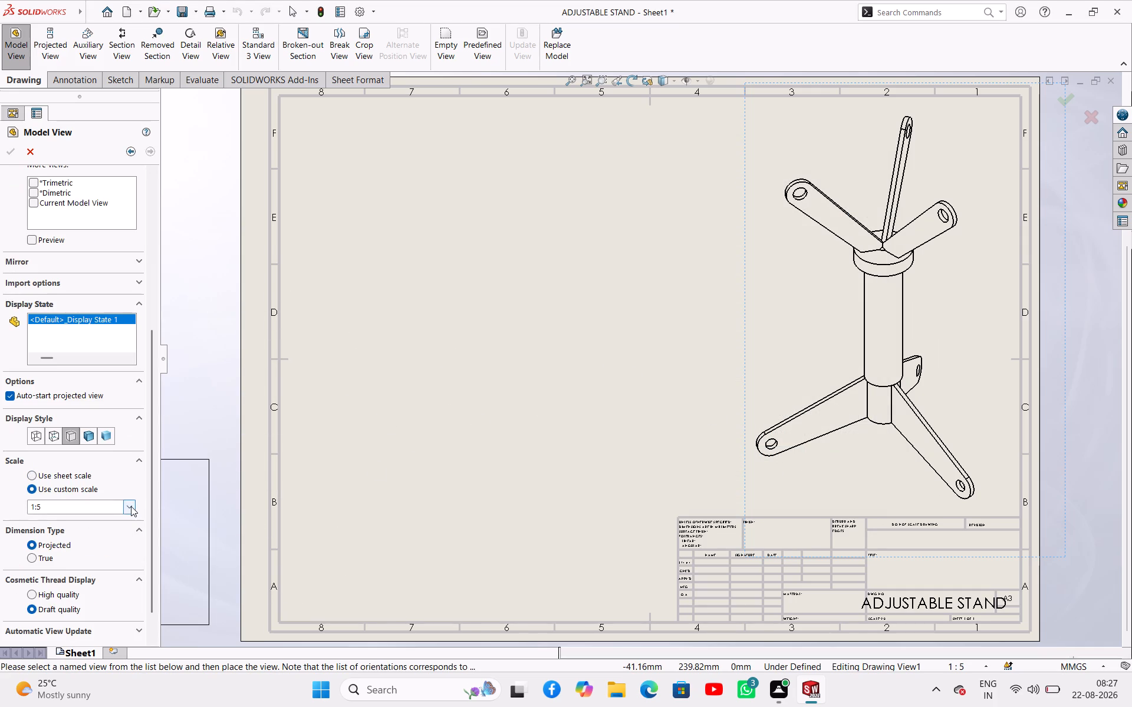
{"action": "left_click", "coordinate": [131, 506]}
{"action": "left_click", "coordinate": [96, 526]}
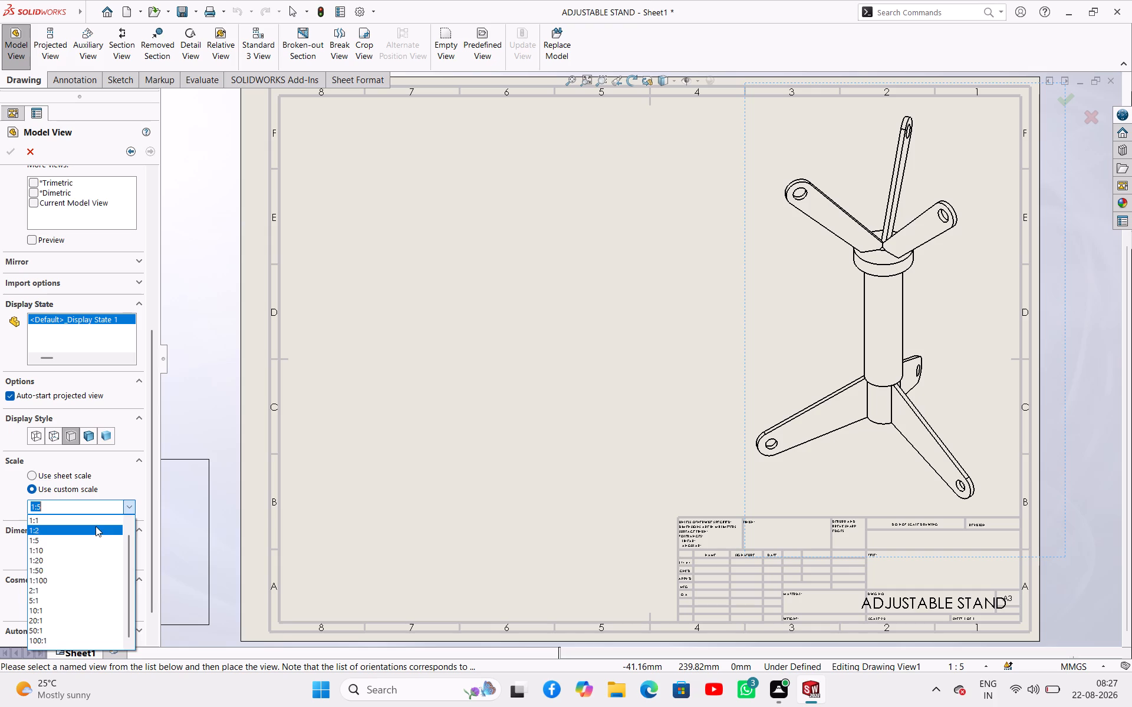
{"action": "left_click", "coordinate": [469, 355]}
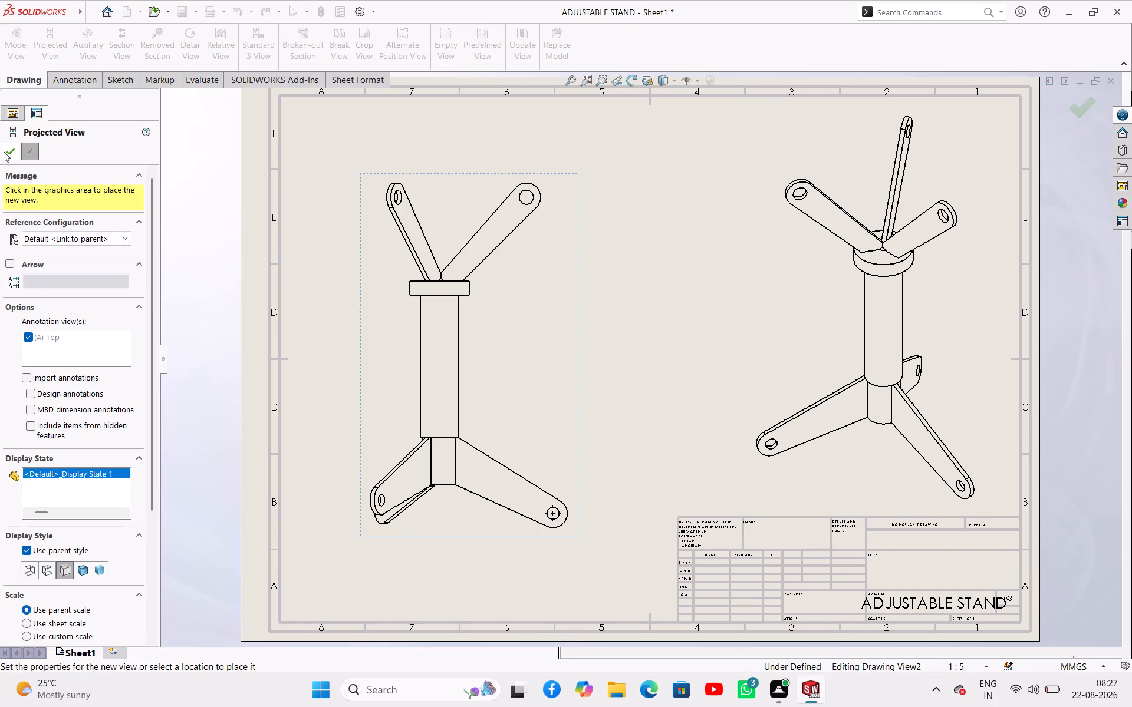
{"action": "left_click", "coordinate": [5, 151]}
Dimension the lengths of the main column and the narrower post below it in the front view.
{"action": "scroll", "coordinate": [454, 306], "scroll_direction": "down", "scroll_amount": 2}
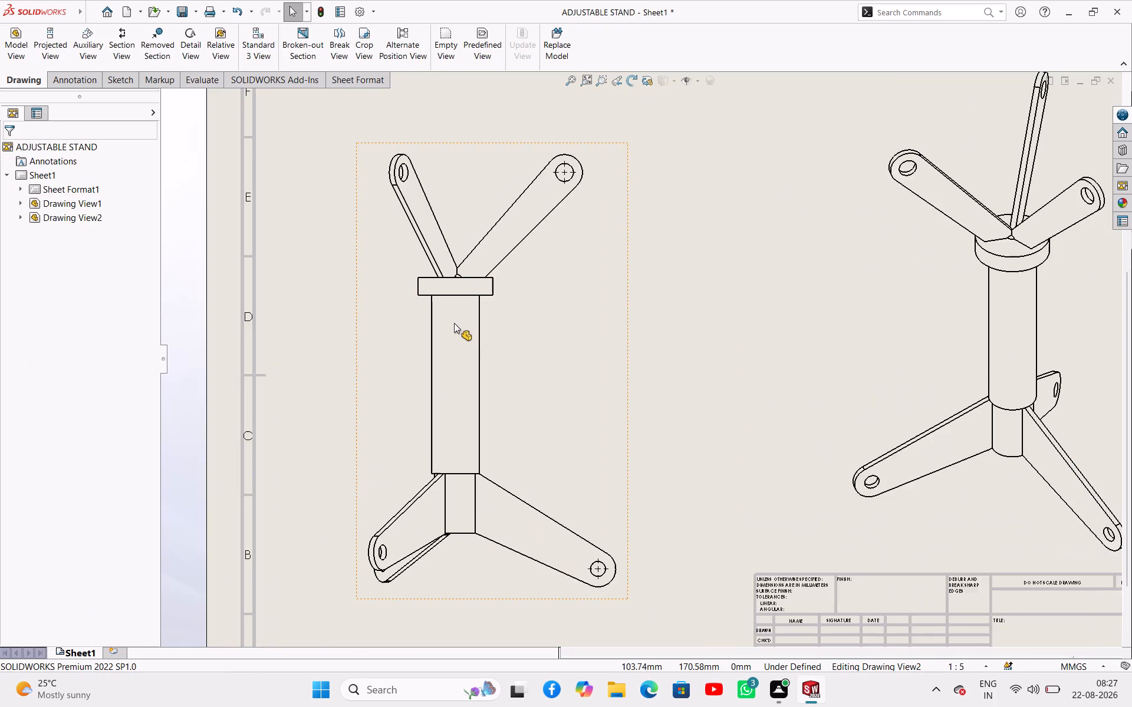
{"action": "scroll", "coordinate": [454, 323], "scroll_direction": "up", "scroll_amount": 2}
{"action": "scroll", "coordinate": [524, 445], "scroll_direction": "down", "scroll_amount": 4}
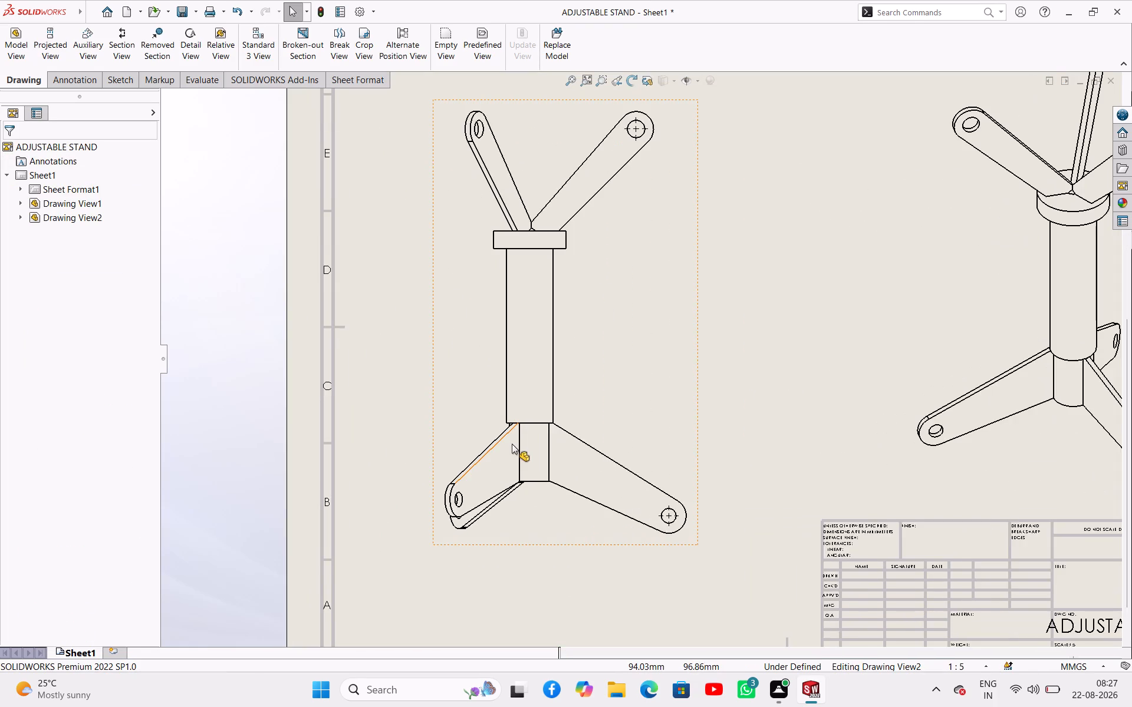
{"action": "scroll", "coordinate": [512, 444], "scroll_direction": "up", "scroll_amount": 1}
{"action": "scroll", "coordinate": [538, 455], "scroll_direction": "down", "scroll_amount": 5}
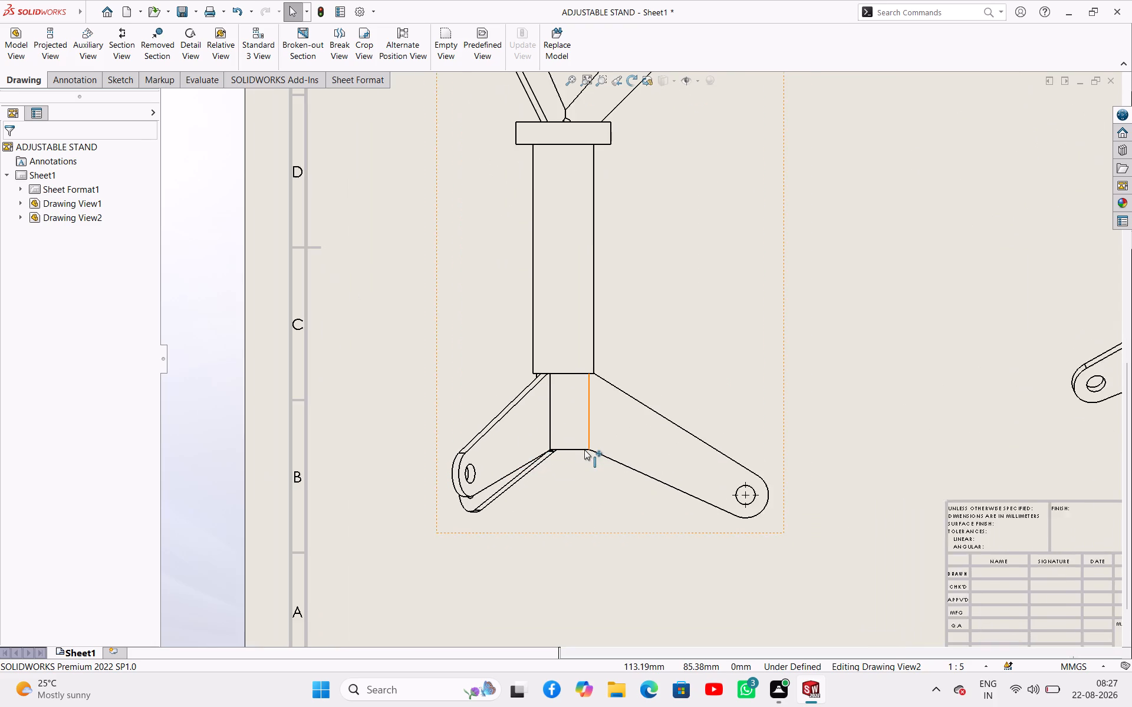
{"action": "scroll", "coordinate": [584, 445], "scroll_direction": "up", "scroll_amount": 2}
{"action": "right_click_drag", "start_coordinate": [261, 416], "coordinate": [264, 369]}
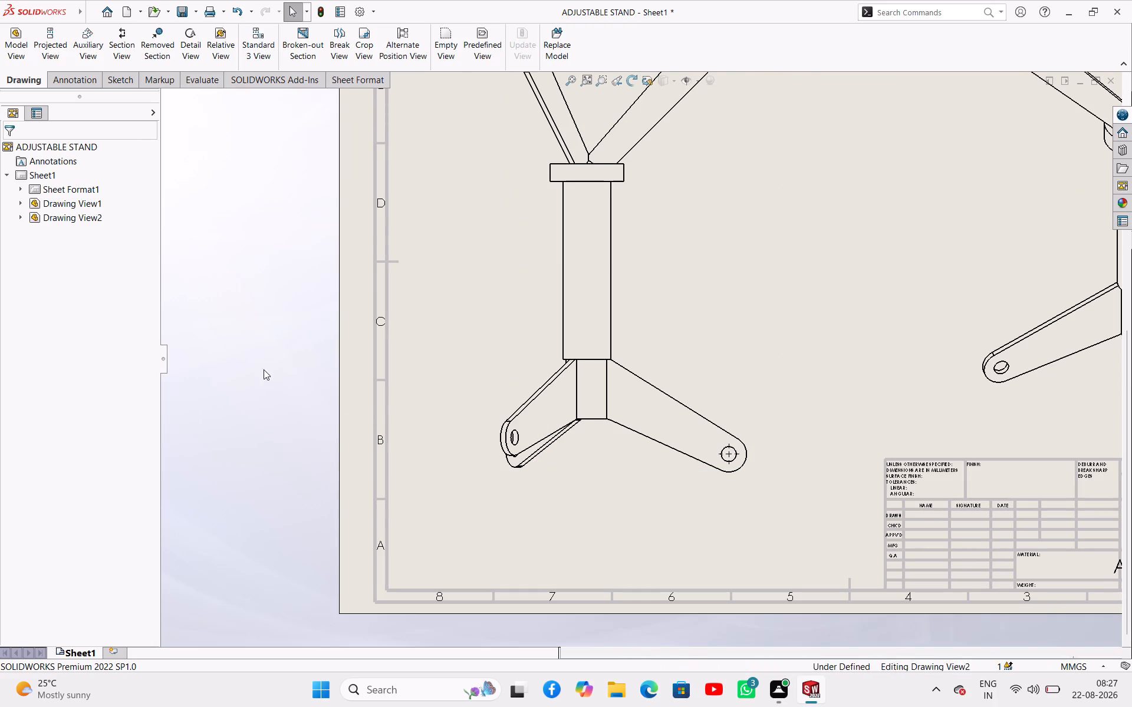
{"action": "right_click_drag", "start_coordinate": [264, 369], "coordinate": [266, 350]}
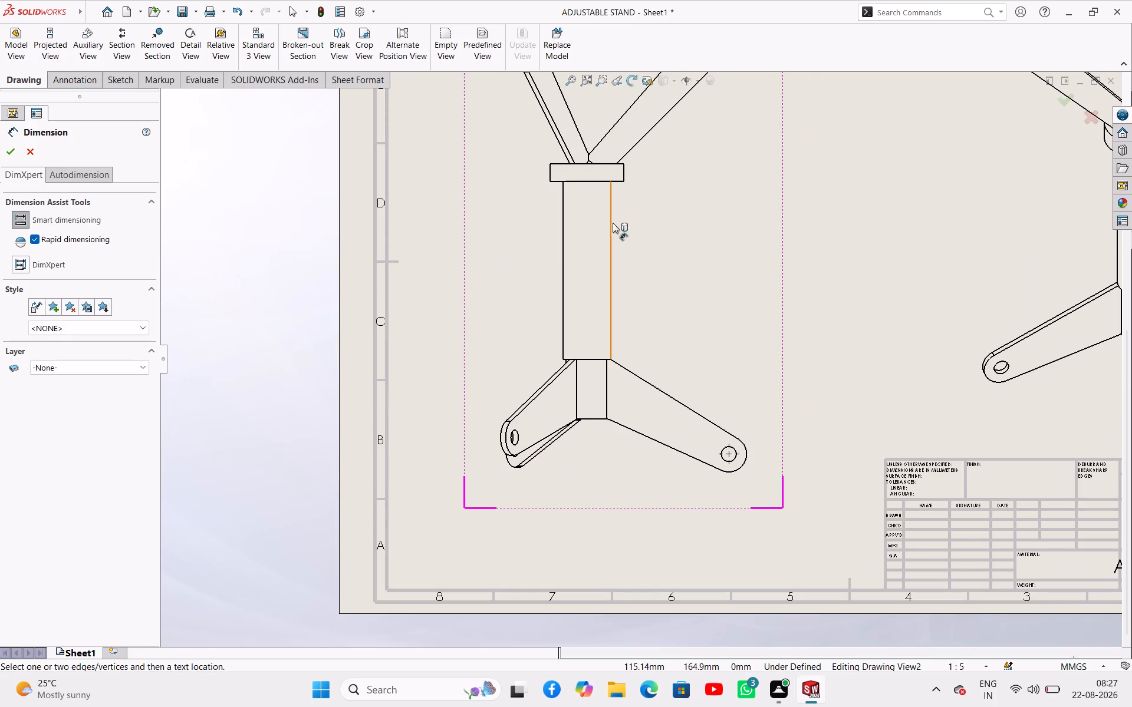
{"action": "left_click", "coordinate": [613, 223]}
{"action": "left_click", "coordinate": [660, 248]}
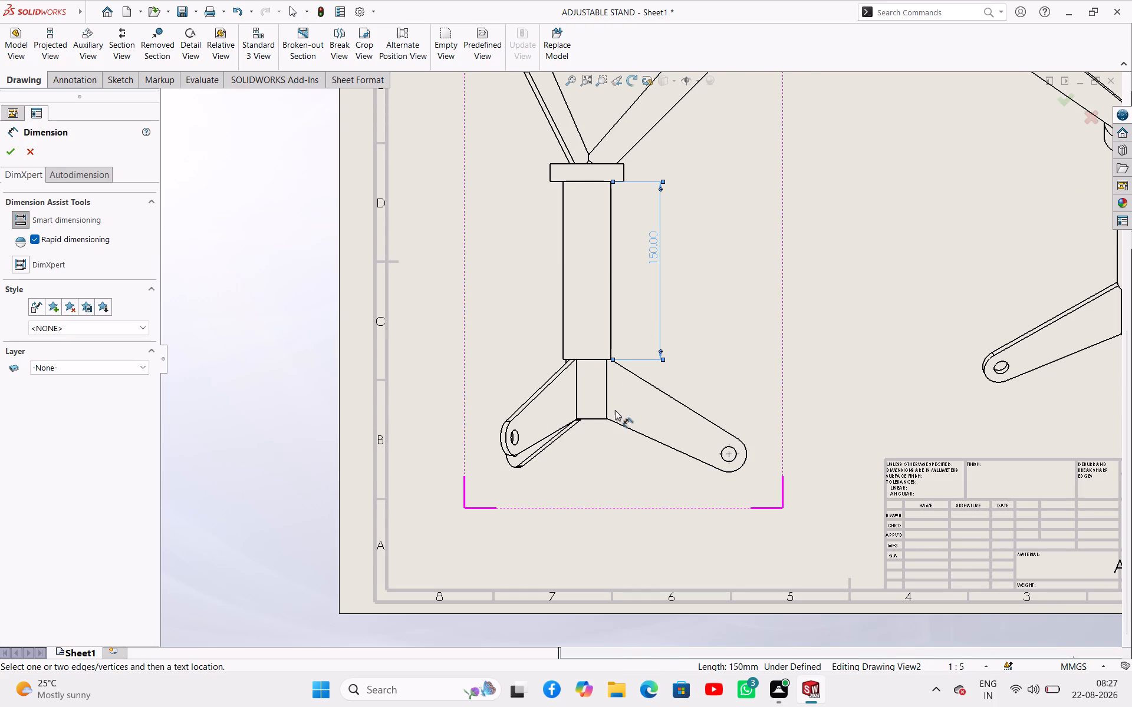
{"action": "left_click", "coordinate": [607, 397]}
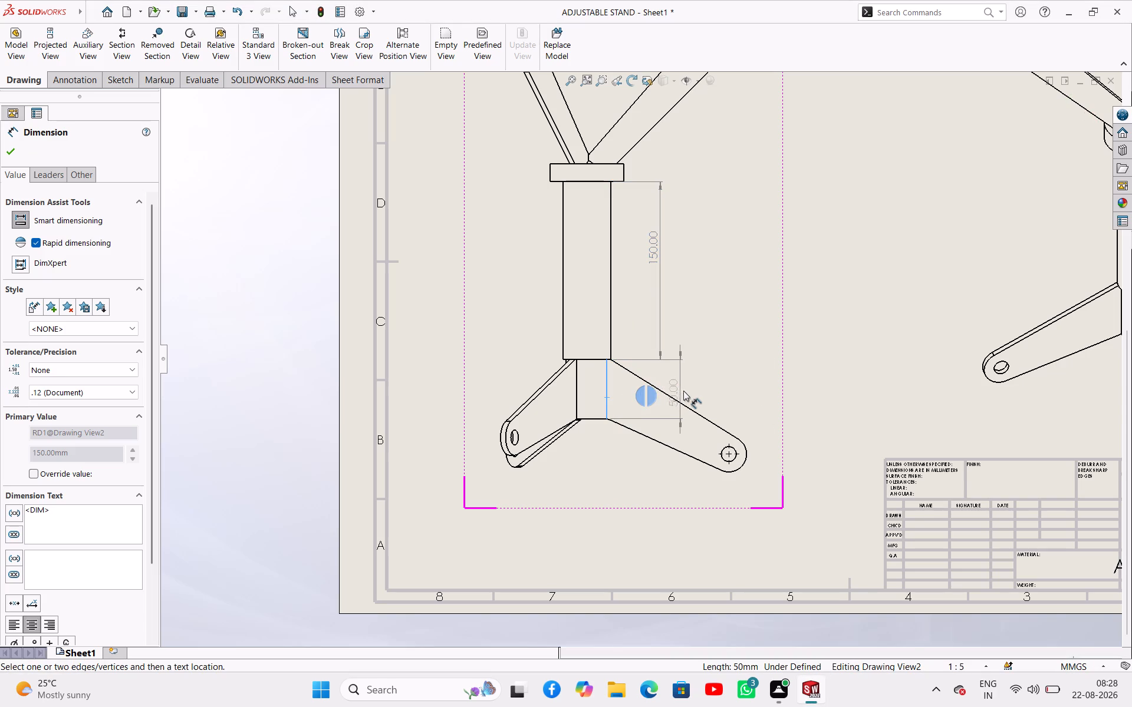
{"action": "left_click", "coordinate": [685, 391]}
Dimension the hole diameter and the rounded end radius of the upper arm that faces the front view squarely.
{"action": "scroll", "coordinate": [657, 300], "scroll_direction": "up", "scroll_amount": 2}
{"action": "scroll", "coordinate": [634, 257], "scroll_direction": "down", "scroll_amount": 1}
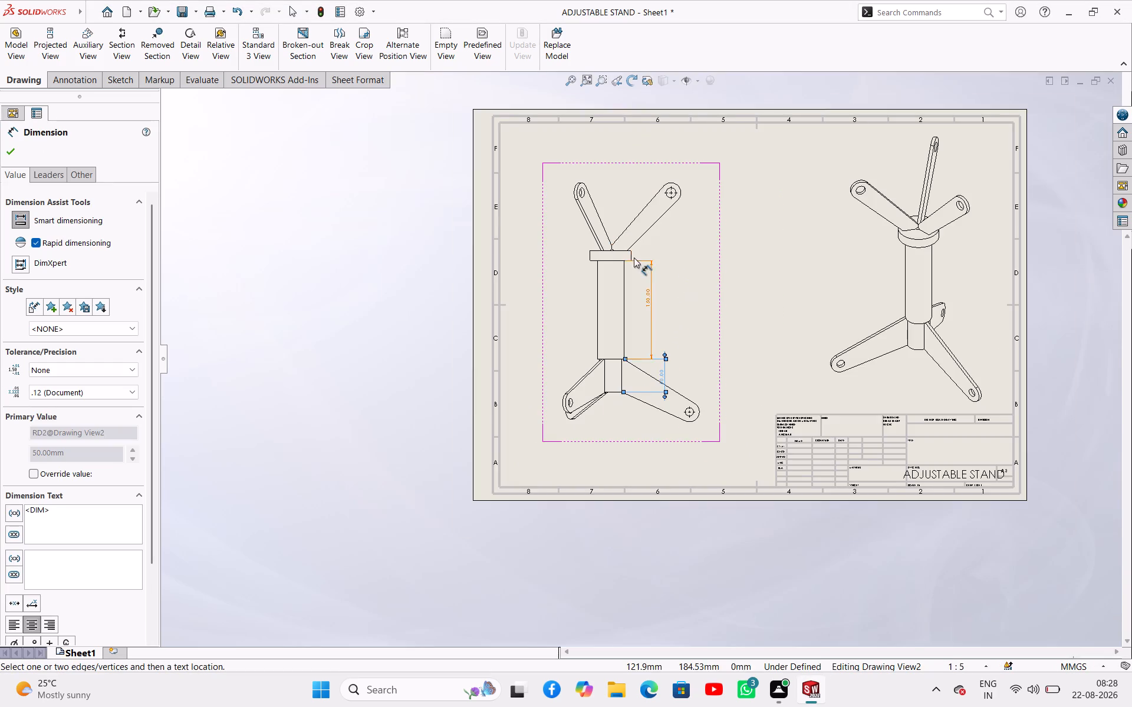
{"action": "scroll", "coordinate": [634, 257], "scroll_direction": "down", "scroll_amount": 3}
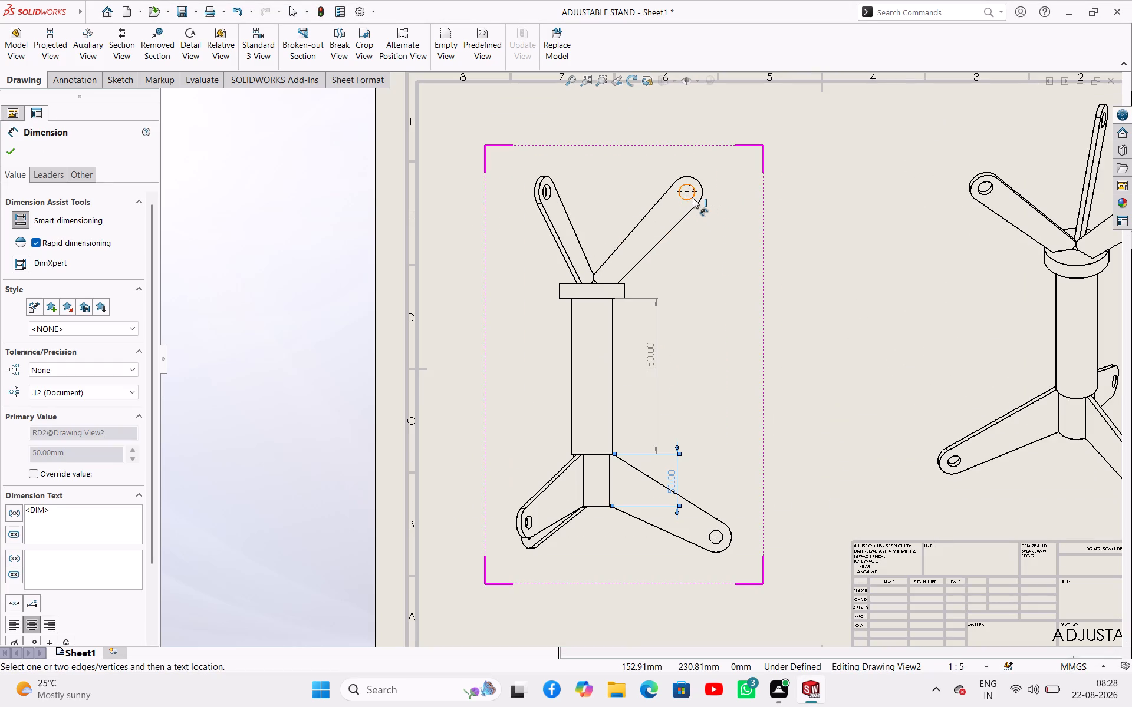
{"action": "left_click", "coordinate": [693, 198]}
{"action": "left_click", "coordinate": [718, 239]}
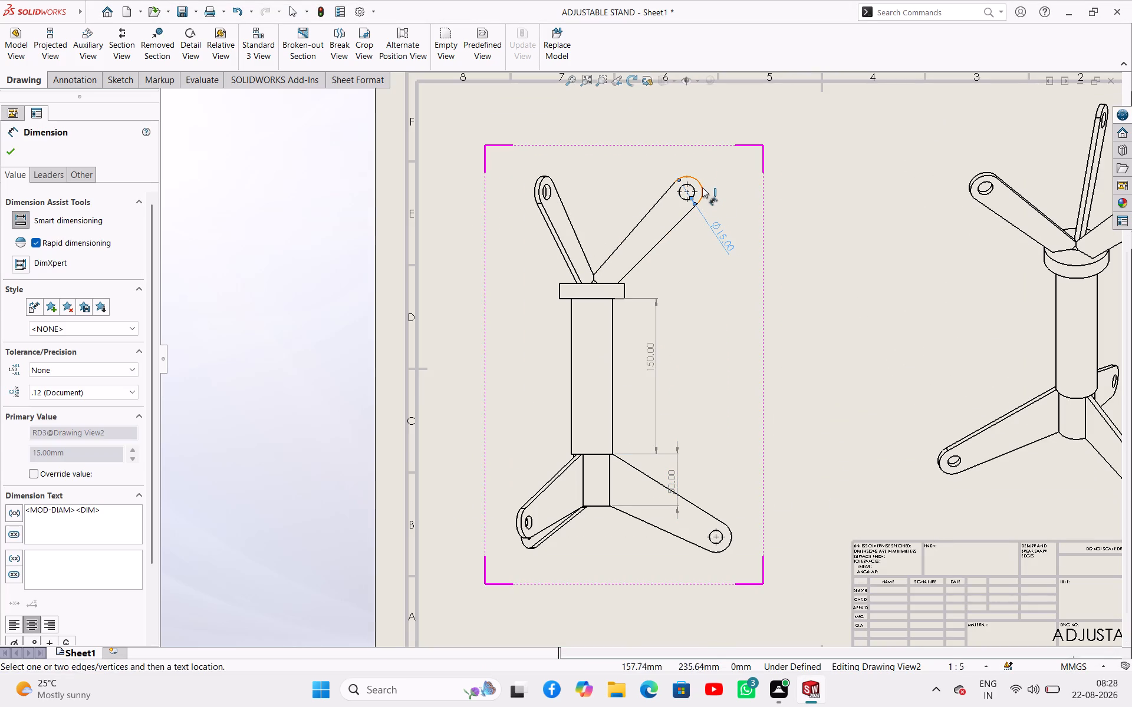
{"action": "left_click", "coordinate": [702, 187]}
{"action": "left_click", "coordinate": [725, 199]}
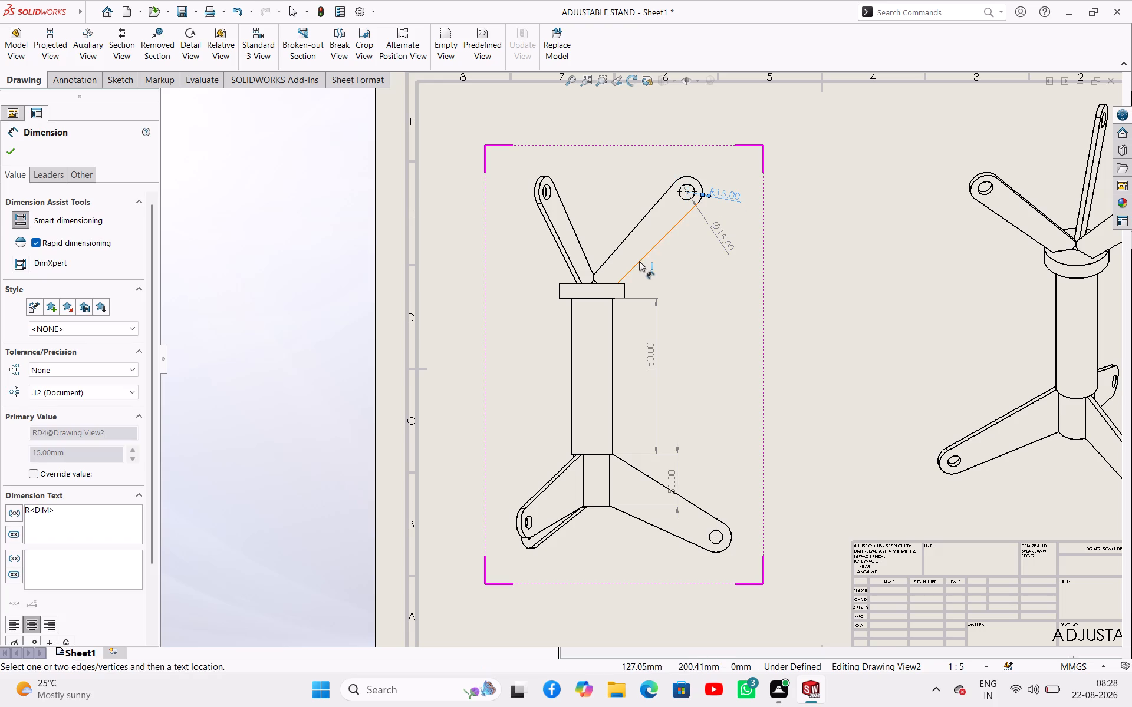
Dimension the angle between the upper arm's lower edge and the top face of the flange.
{"action": "left_click", "coordinate": [639, 261]}
{"action": "scroll", "coordinate": [626, 284], "scroll_direction": "down", "scroll_amount": 5}
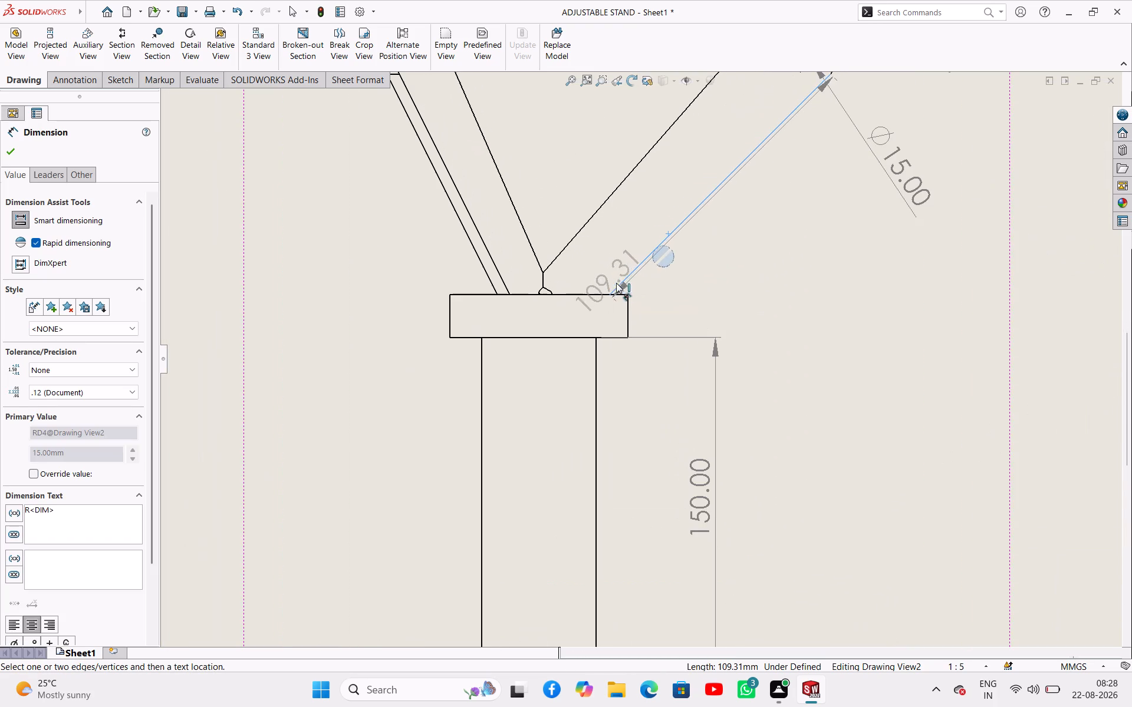
{"action": "left_click", "coordinate": [618, 293]}
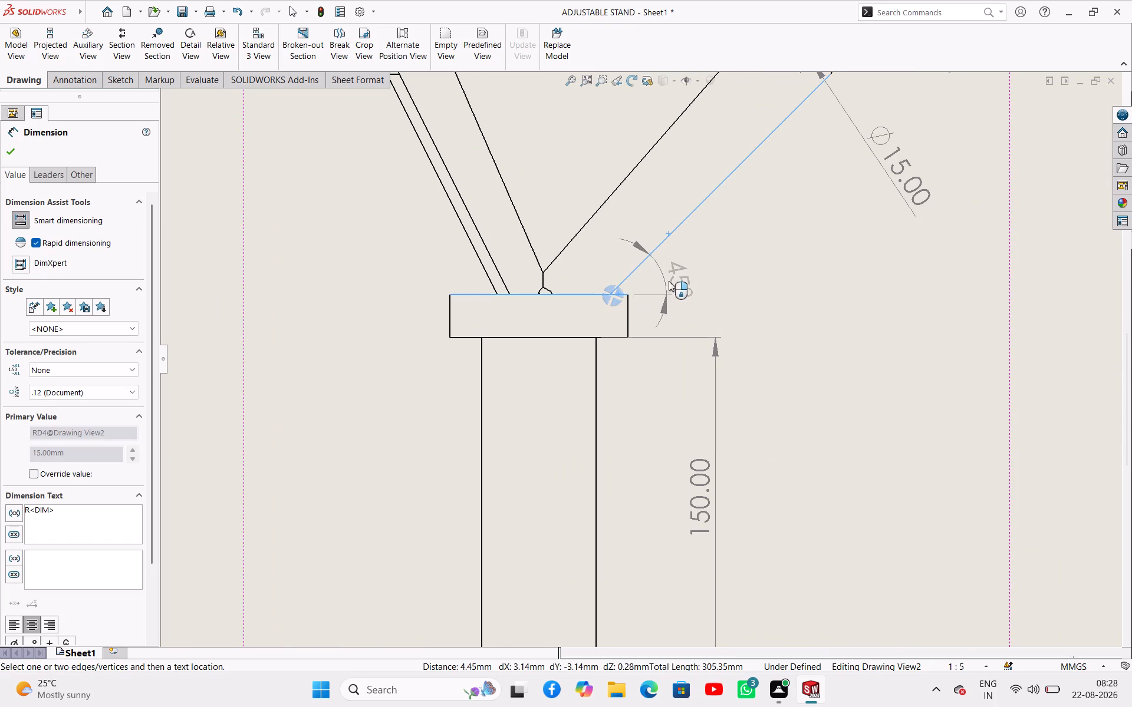
{"action": "left_click", "coordinate": [699, 277]}
Dimension the rounded end radius and the hole diameter of the lower leg that faces the front view squarely.
{"action": "scroll", "coordinate": [606, 282], "scroll_direction": "up", "scroll_amount": 5}
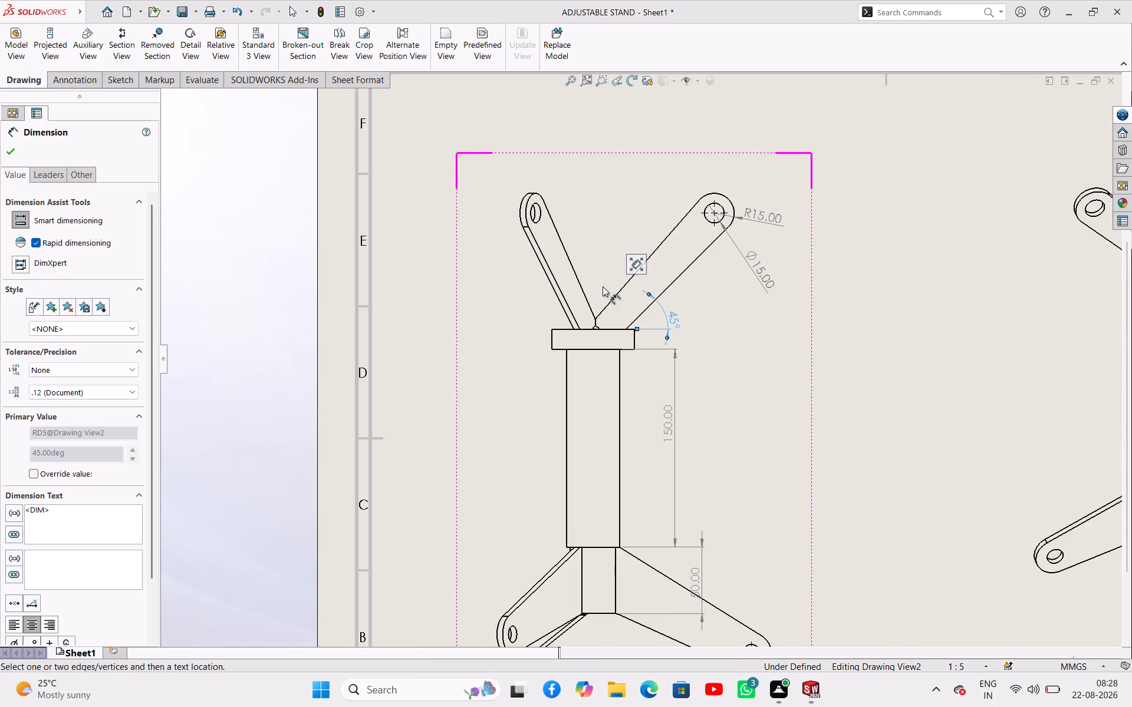
{"action": "scroll", "coordinate": [594, 418], "scroll_direction": "up", "scroll_amount": 2}
{"action": "scroll", "coordinate": [585, 520], "scroll_direction": "down", "scroll_amount": 2}
{"action": "scroll", "coordinate": [730, 538], "scroll_direction": "down", "scroll_amount": 4}
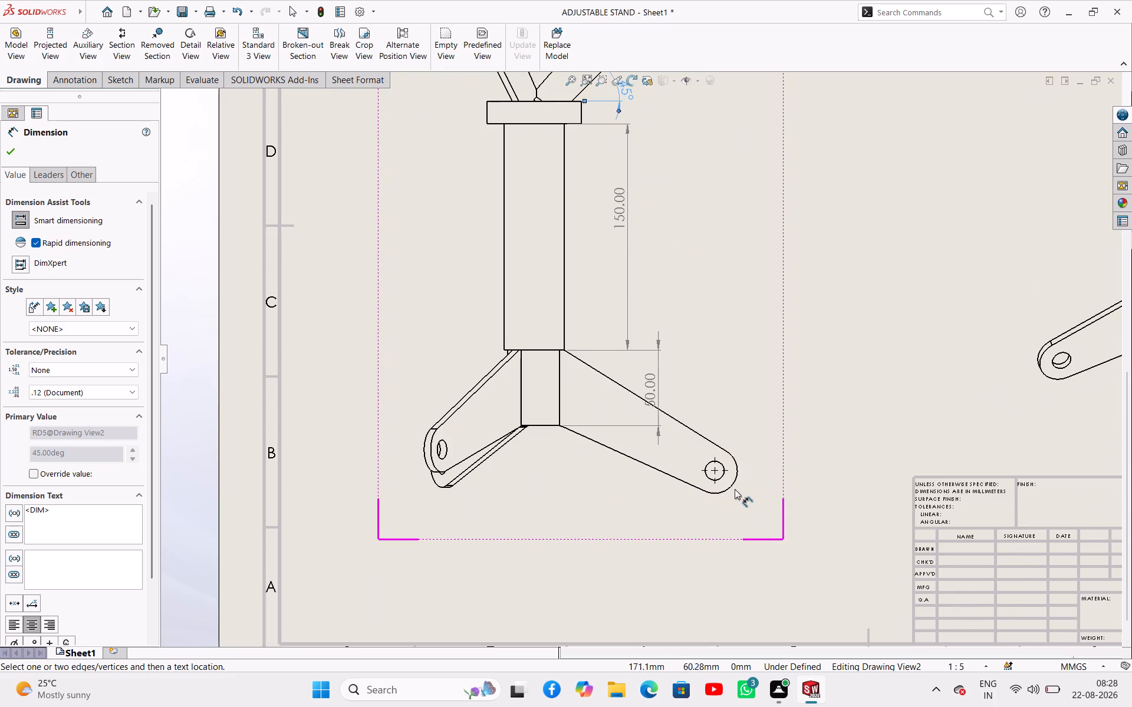
{"action": "left_click", "coordinate": [733, 483]}
{"action": "left_click", "coordinate": [748, 517]}
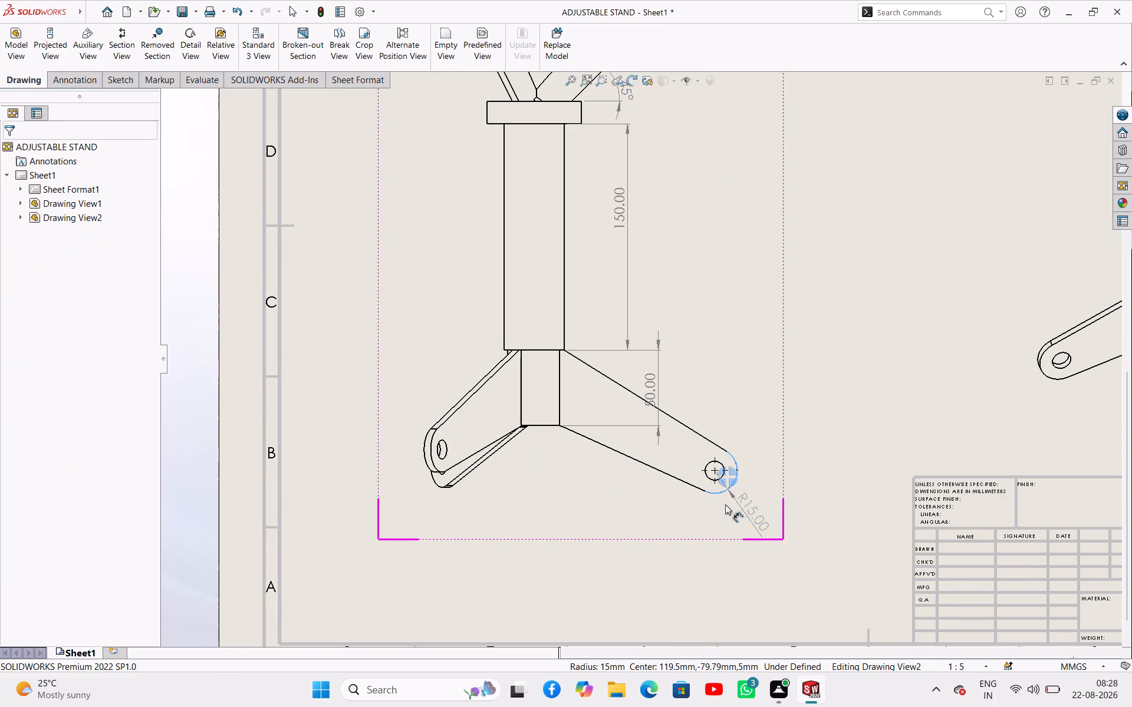
{"action": "left_click", "coordinate": [717, 479]}
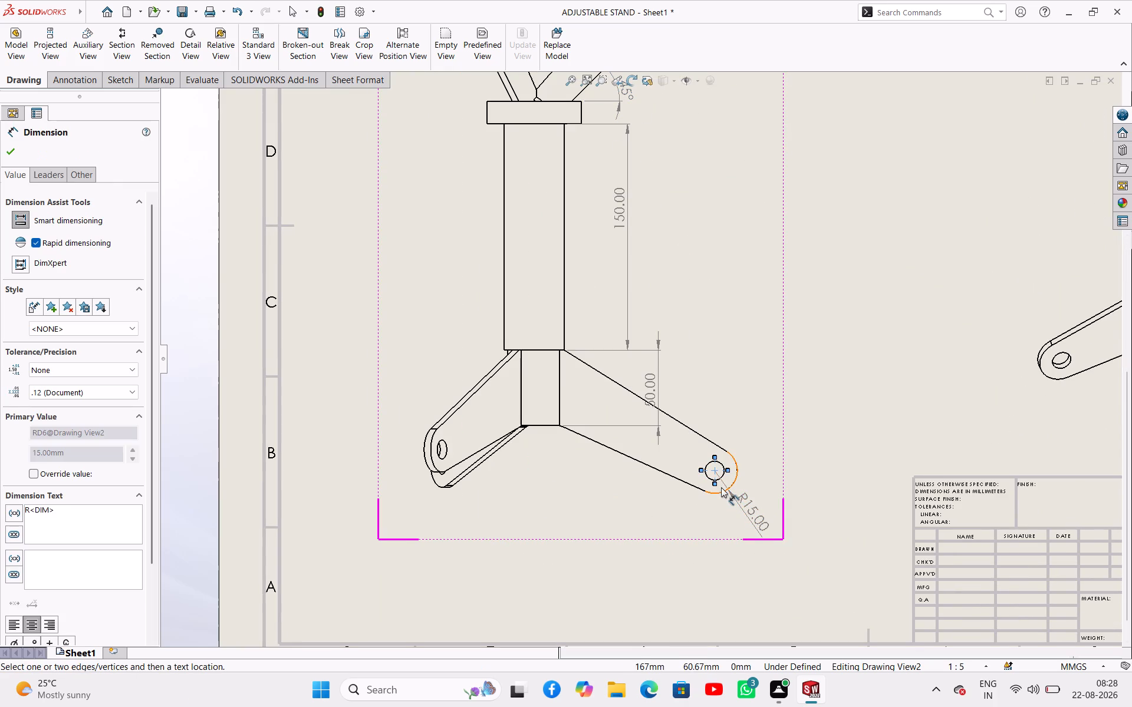
{"action": "key", "text": "Escape"}
{"action": "left_click_drag", "start_coordinate": [723, 474], "coordinate": [736, 486]}
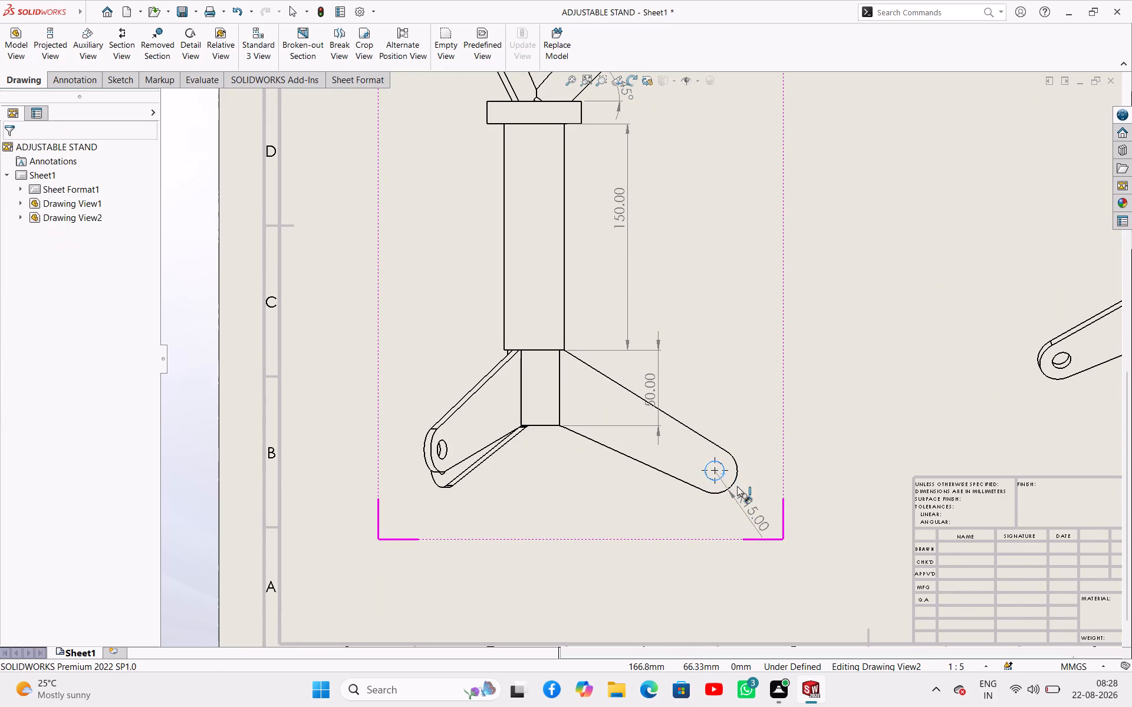
{"action": "left_click", "coordinate": [795, 484]}
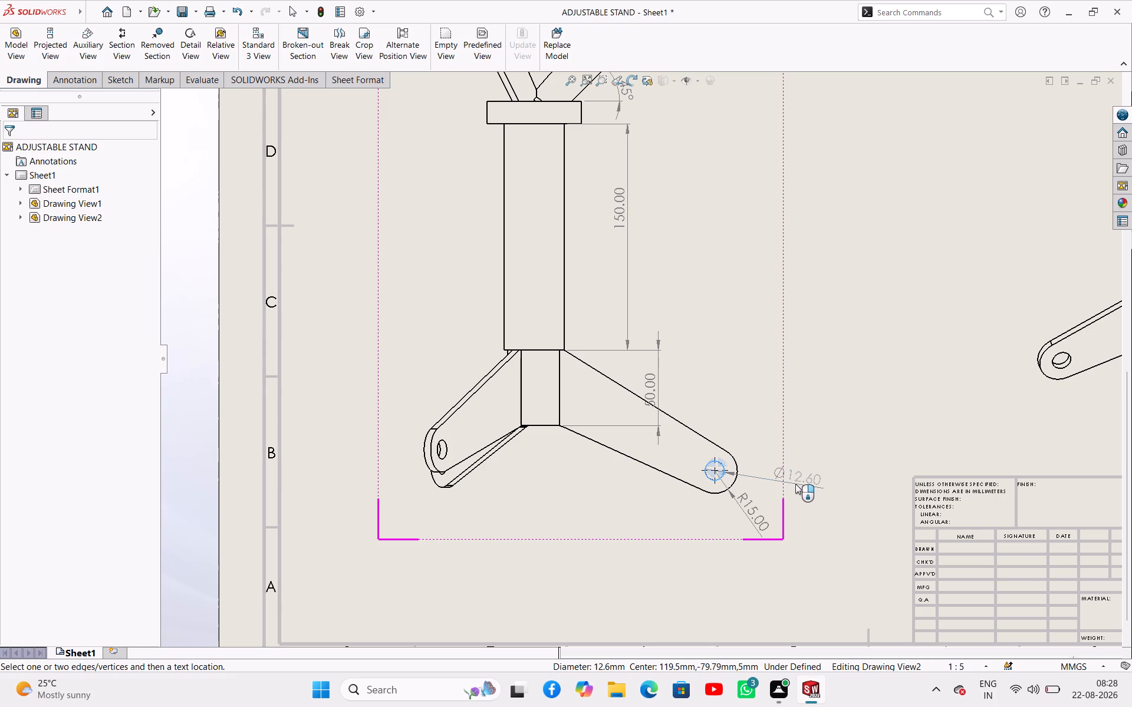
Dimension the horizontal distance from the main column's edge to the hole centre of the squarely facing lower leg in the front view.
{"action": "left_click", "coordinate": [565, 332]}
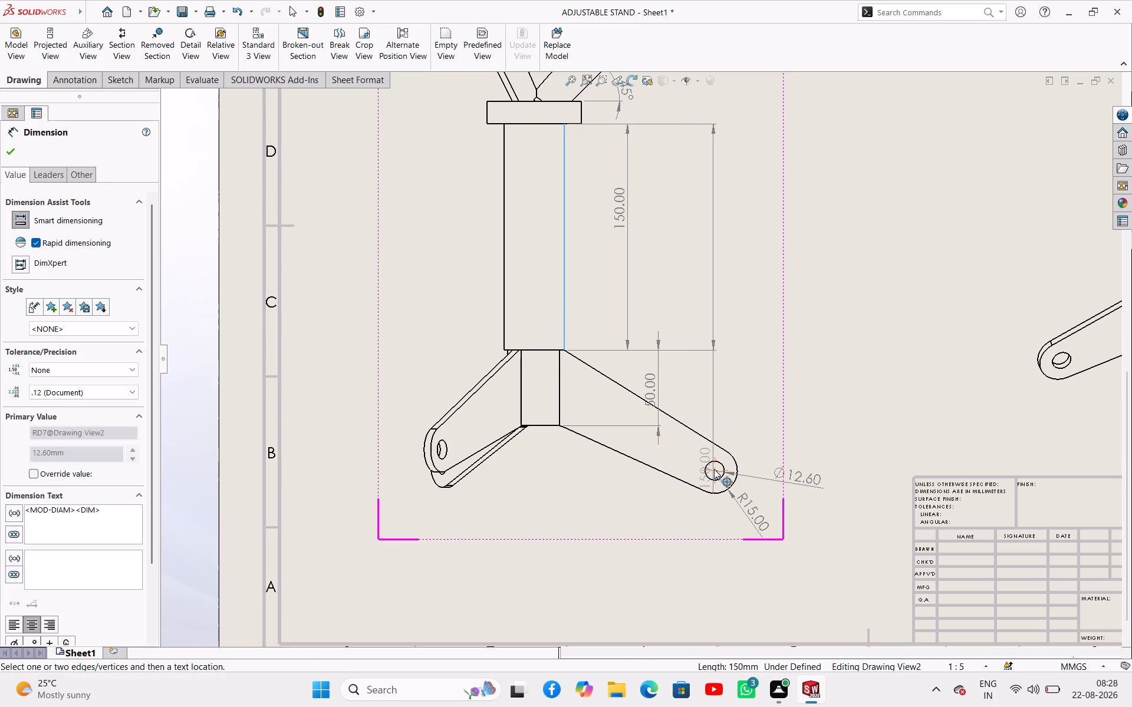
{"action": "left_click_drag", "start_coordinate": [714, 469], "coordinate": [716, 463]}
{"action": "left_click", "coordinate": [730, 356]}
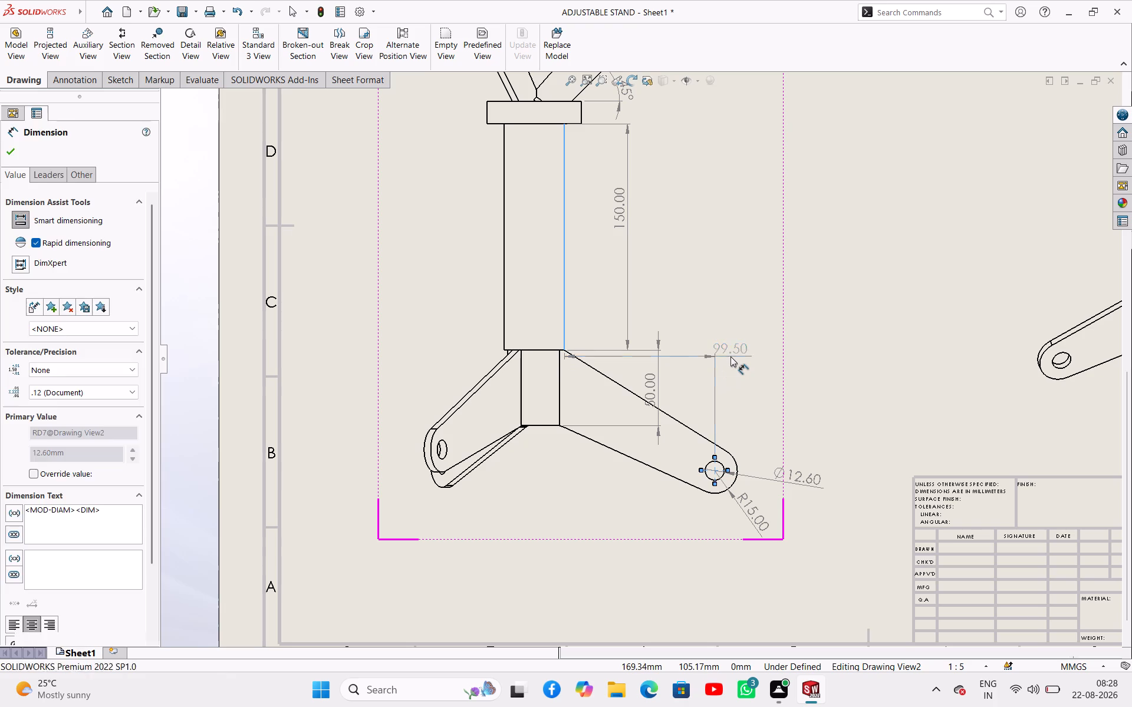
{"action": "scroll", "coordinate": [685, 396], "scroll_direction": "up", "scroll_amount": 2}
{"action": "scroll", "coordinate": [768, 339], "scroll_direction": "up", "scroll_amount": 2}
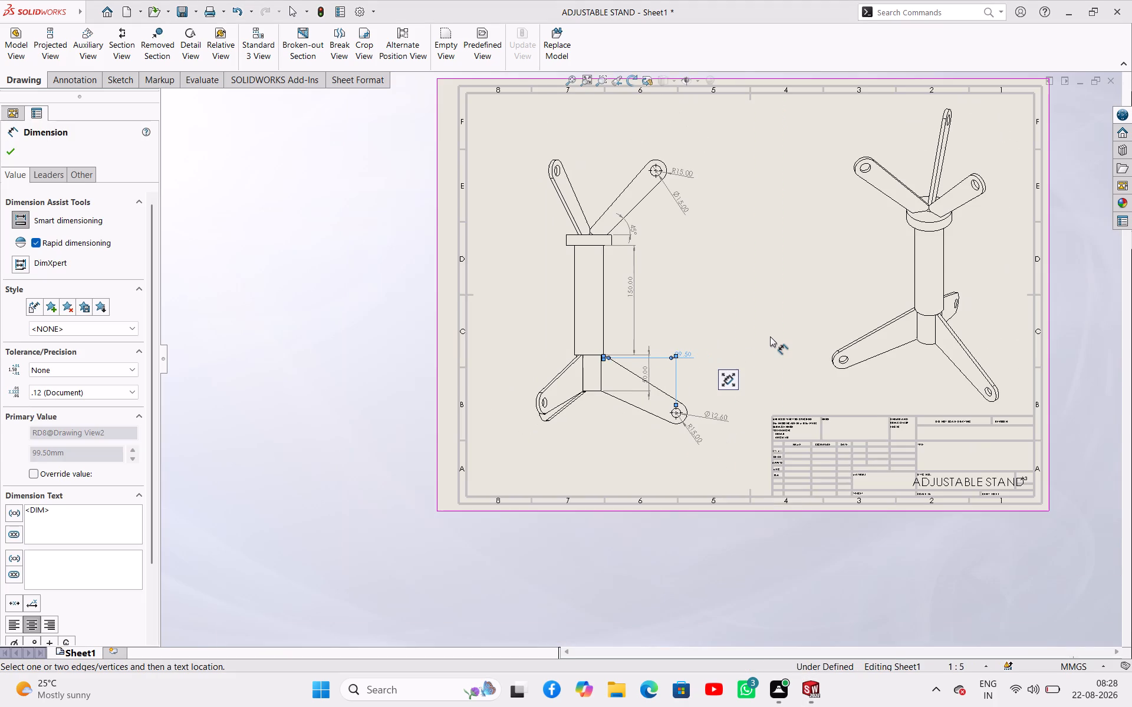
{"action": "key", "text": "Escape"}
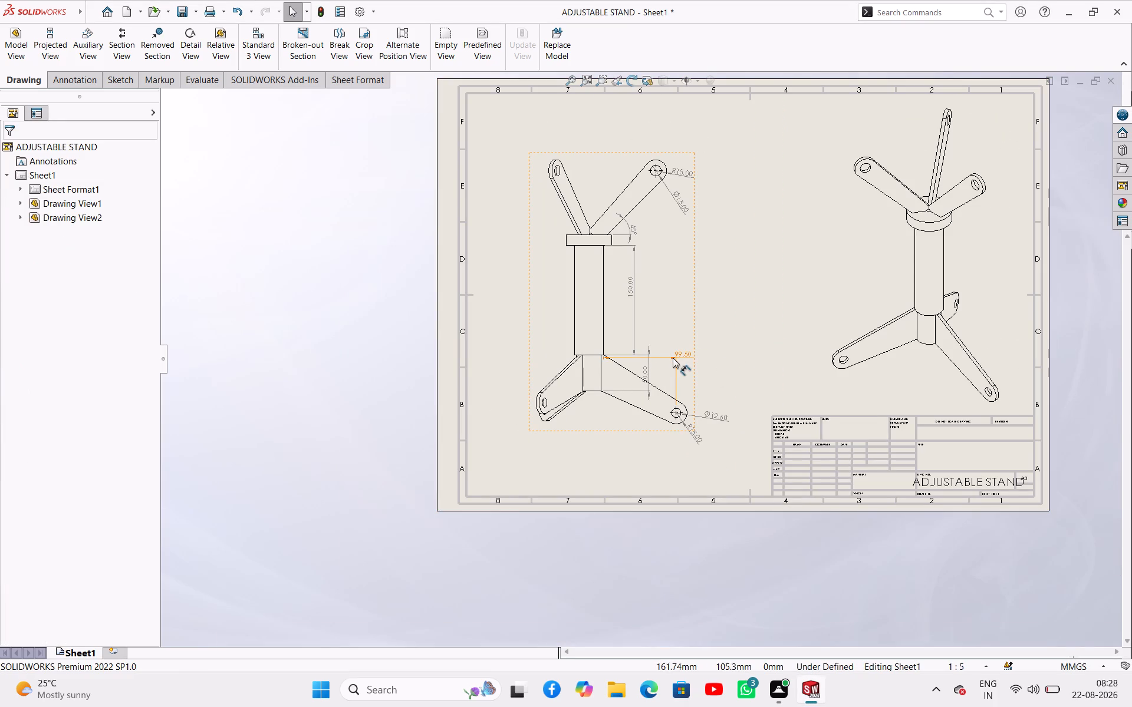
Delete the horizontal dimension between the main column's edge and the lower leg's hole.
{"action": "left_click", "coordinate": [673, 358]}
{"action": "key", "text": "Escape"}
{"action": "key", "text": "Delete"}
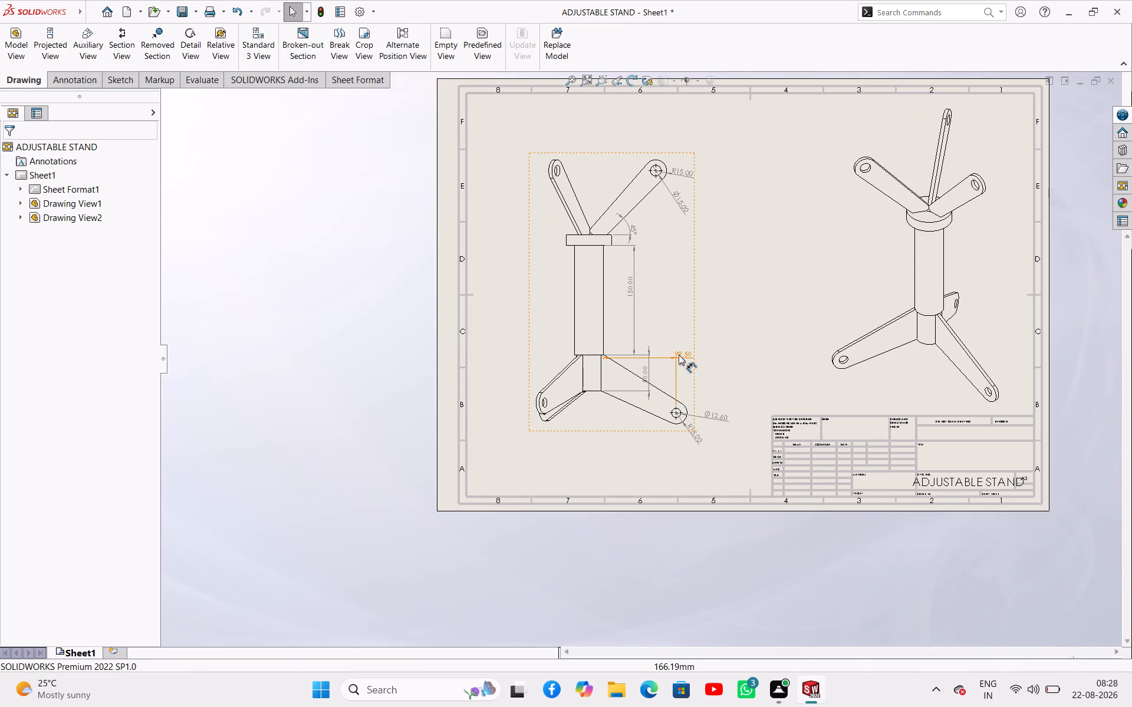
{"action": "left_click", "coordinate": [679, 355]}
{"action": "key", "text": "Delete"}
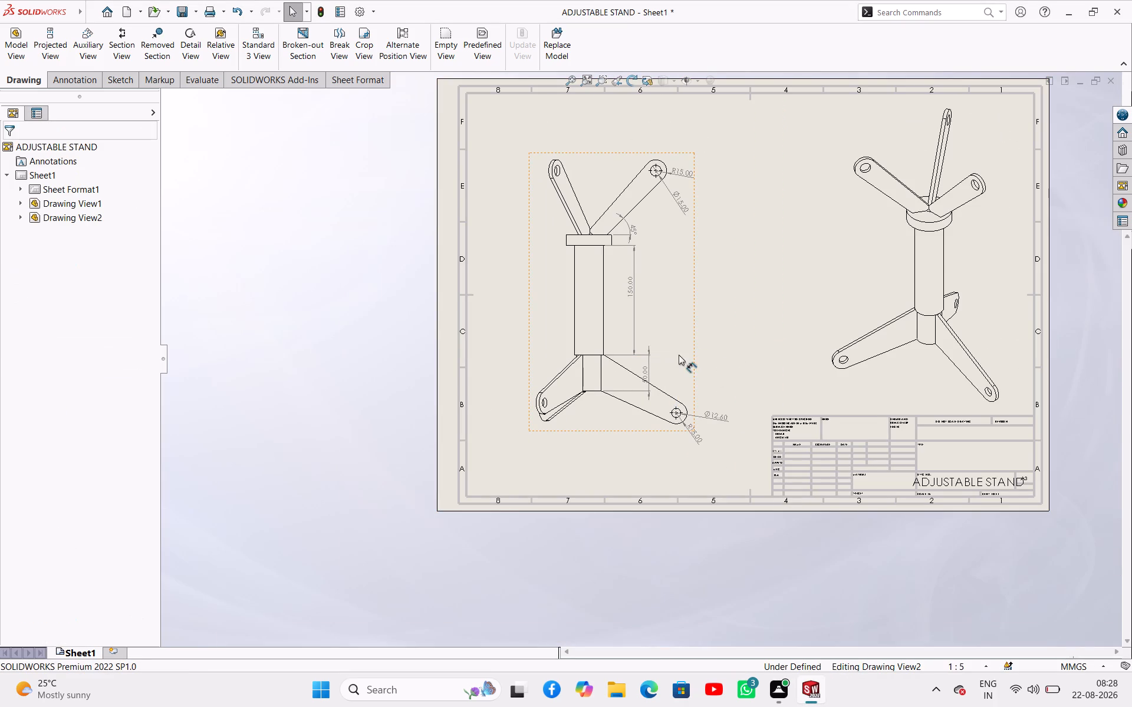
Save the drawing as a PDF named ADJUSTABLE STAND DRAFT in the 21-08 folder.
{"action": "scroll", "coordinate": [626, 290], "scroll_direction": "up", "scroll_amount": 2}
{"action": "scroll", "coordinate": [618, 288], "scroll_direction": "down", "scroll_amount": 2}
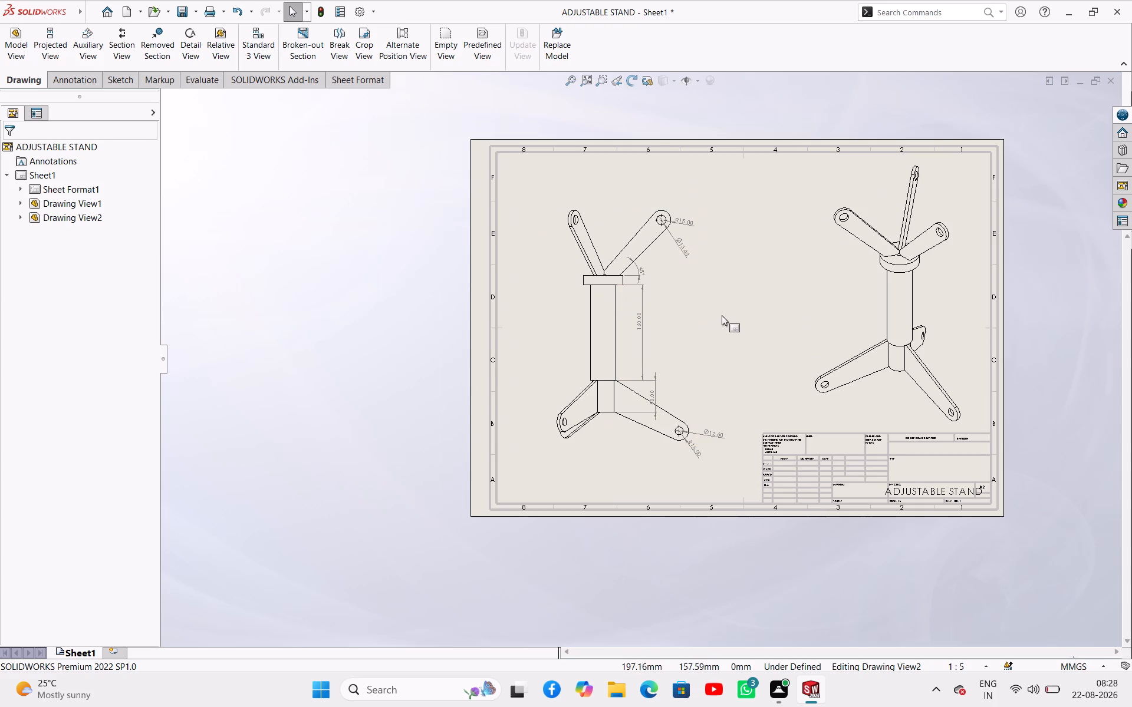
{"action": "key", "text": "ctrl+s"}
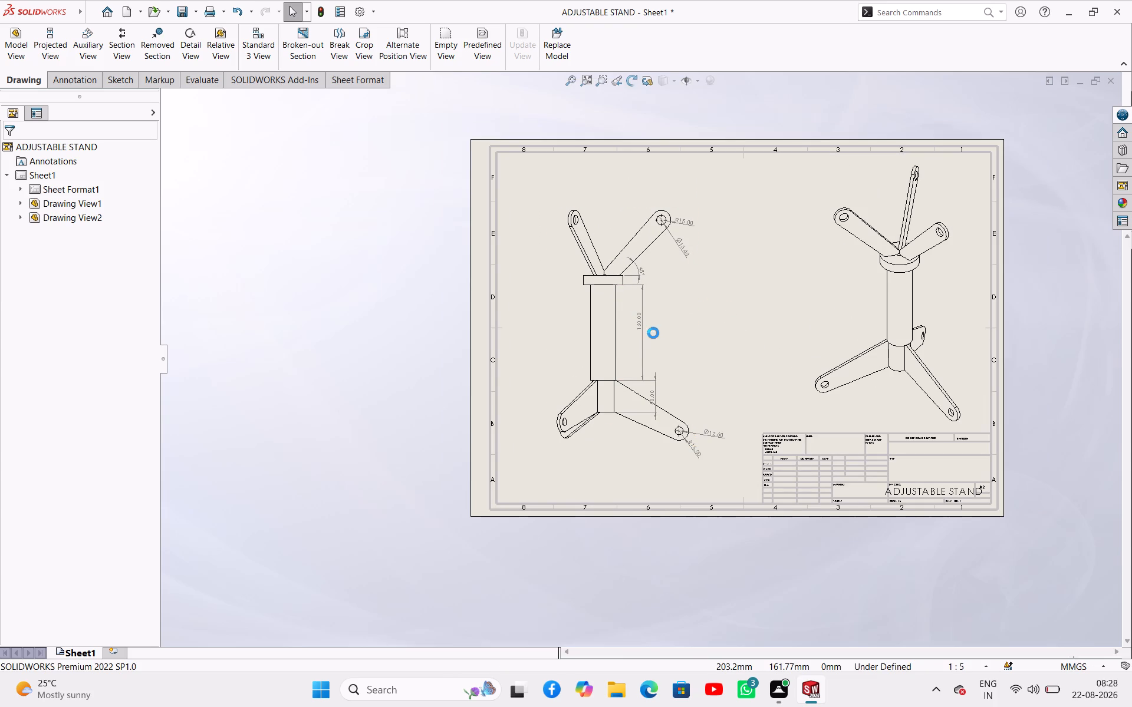
{"action": "left_click", "coordinate": [659, 369]}
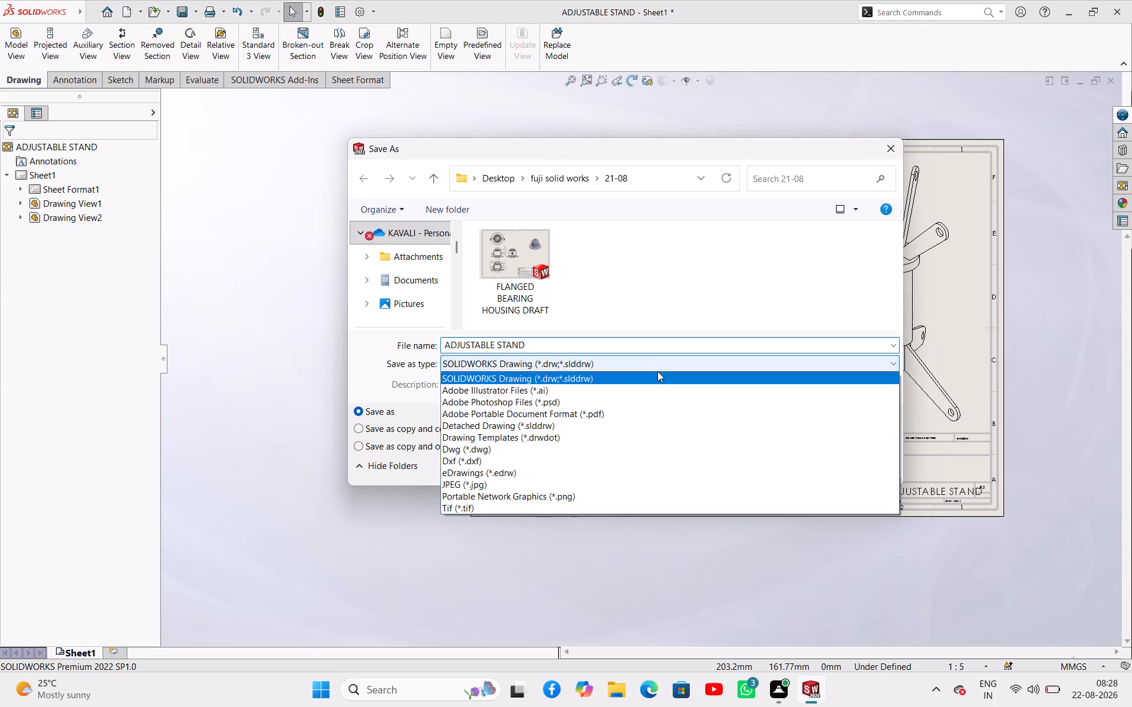
{"action": "left_click", "coordinate": [628, 409]}
{"action": "left_click", "coordinate": [592, 382]}
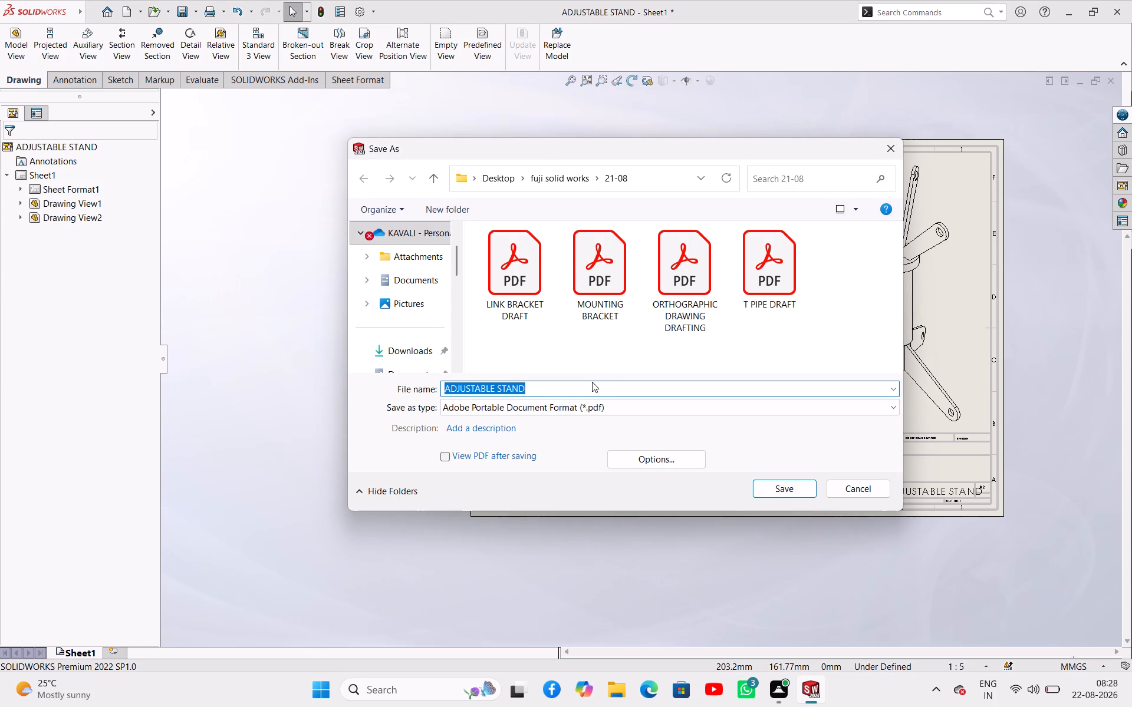
{"action": "left_click", "coordinate": [590, 389]}
{"action": "key", "text": "space"}
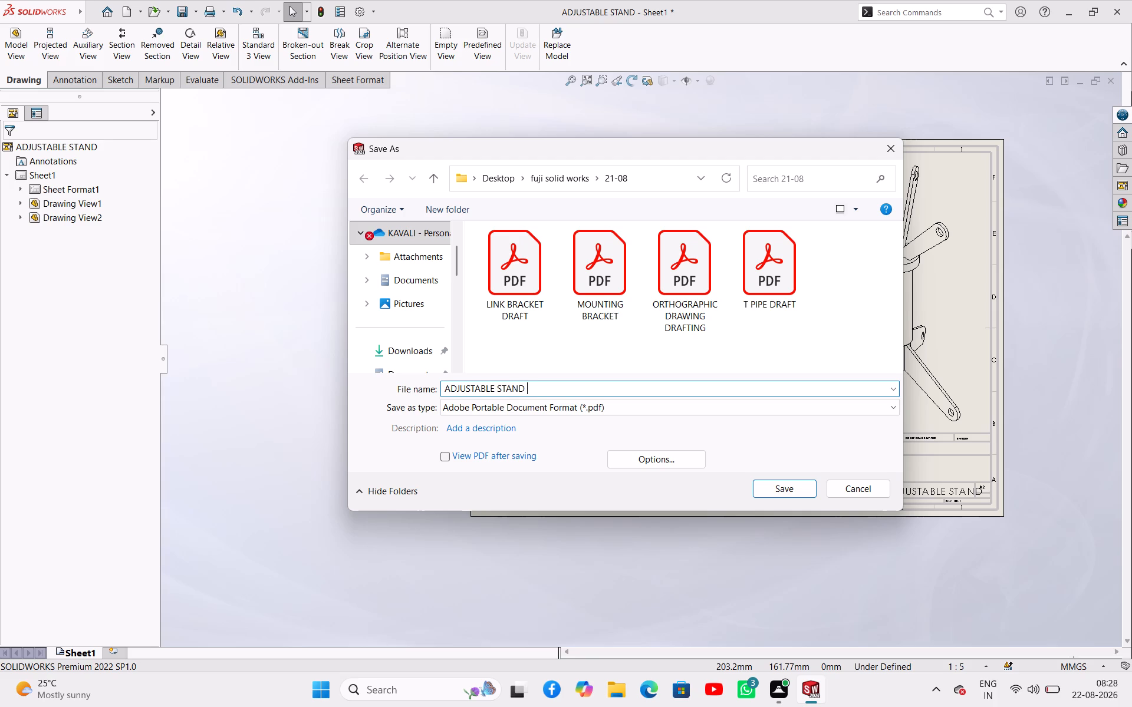
{"action": "key", "text": "d"}
{"action": "key", "text": "r"}
{"action": "key", "text": "a"}
{"action": "type", "text": "FT"}
{"action": "left_click", "coordinate": [775, 488]}
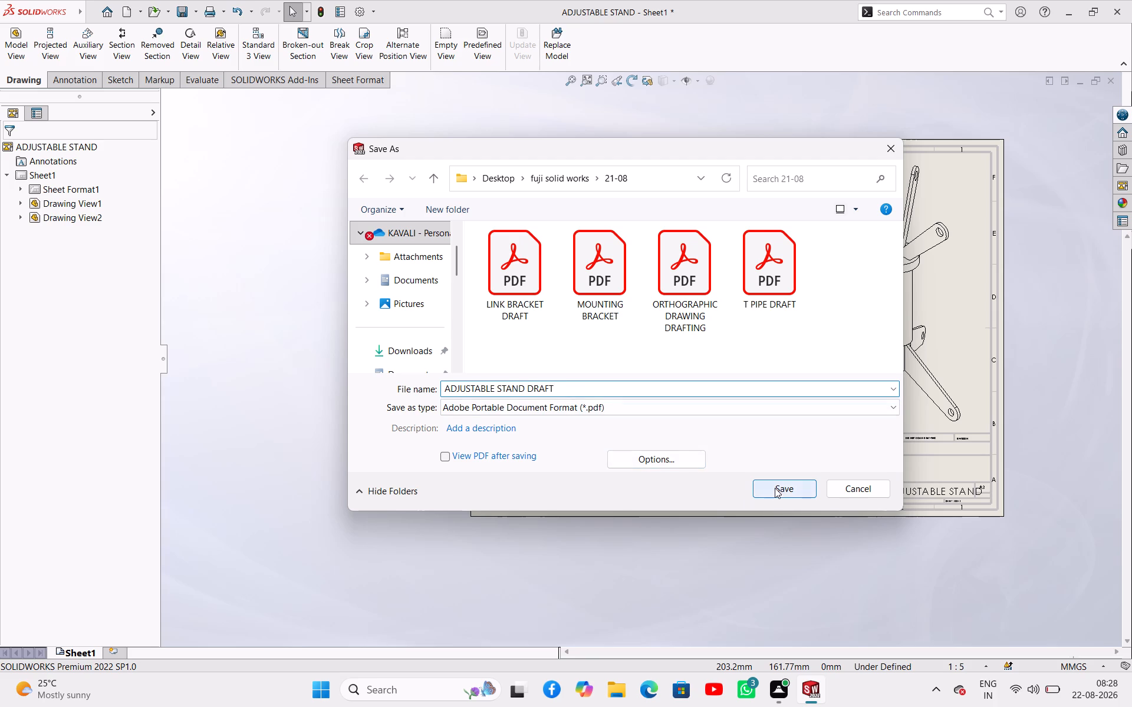